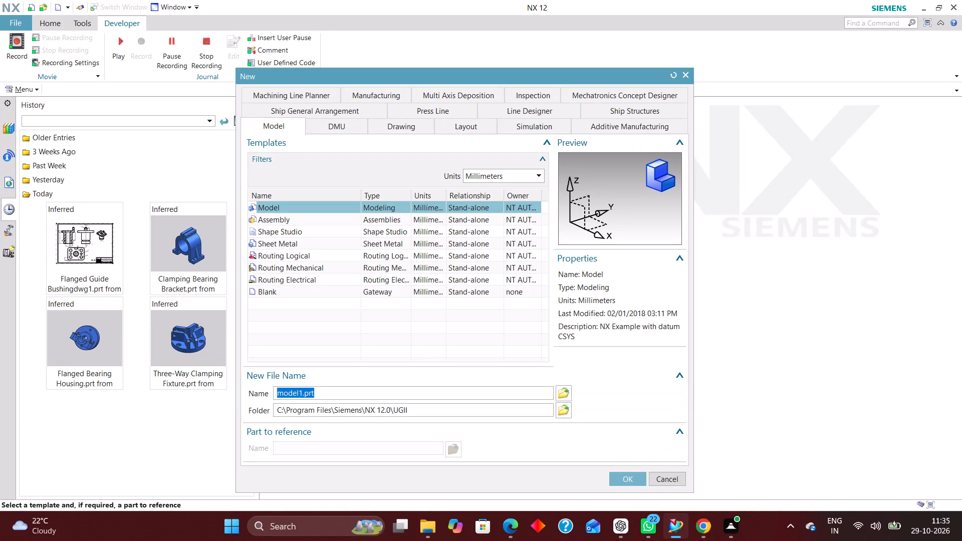
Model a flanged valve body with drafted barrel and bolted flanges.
Create a new millimetre Model part stored in the FLANGED VALVE BODY folder under Mechanical Components on the Desktop.
click(565, 414)
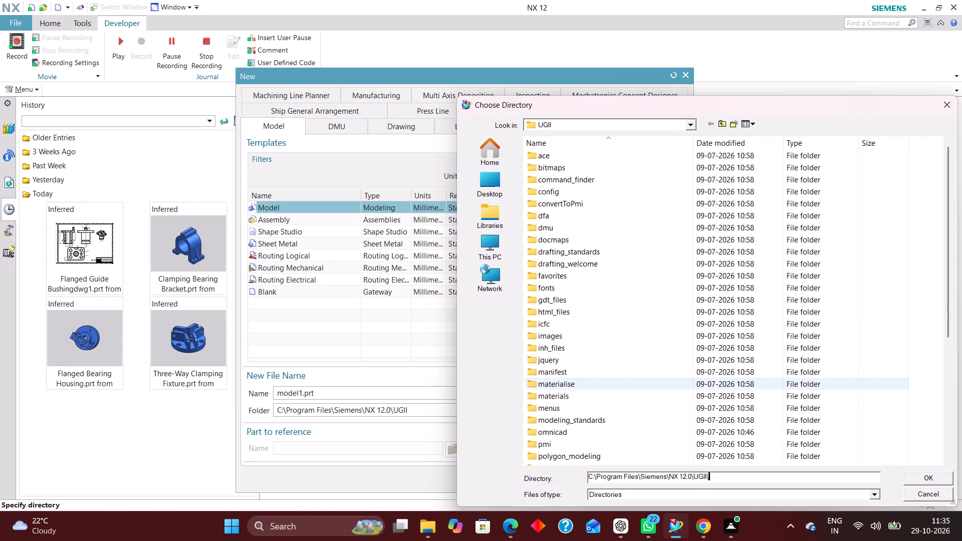
click(493, 188)
double_click(820, 279)
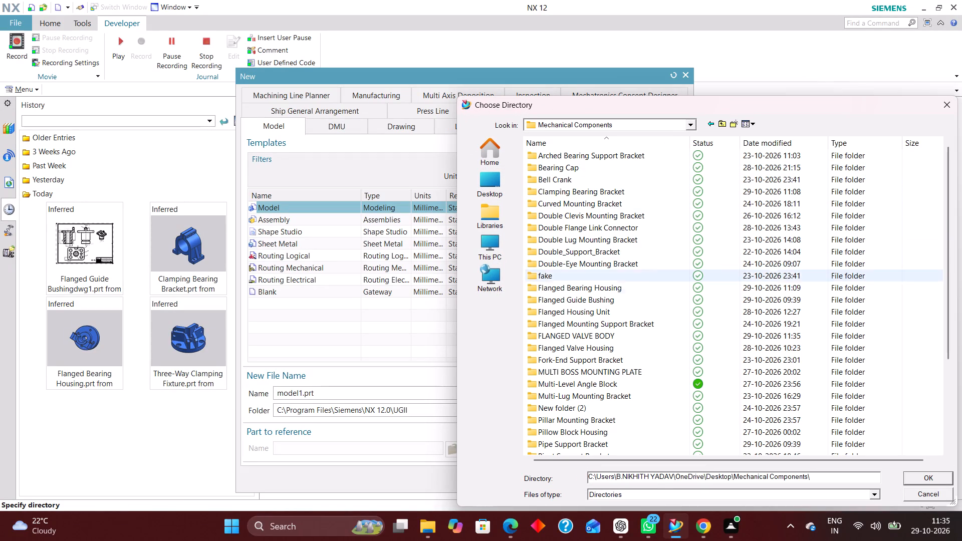
double_click(580, 333)
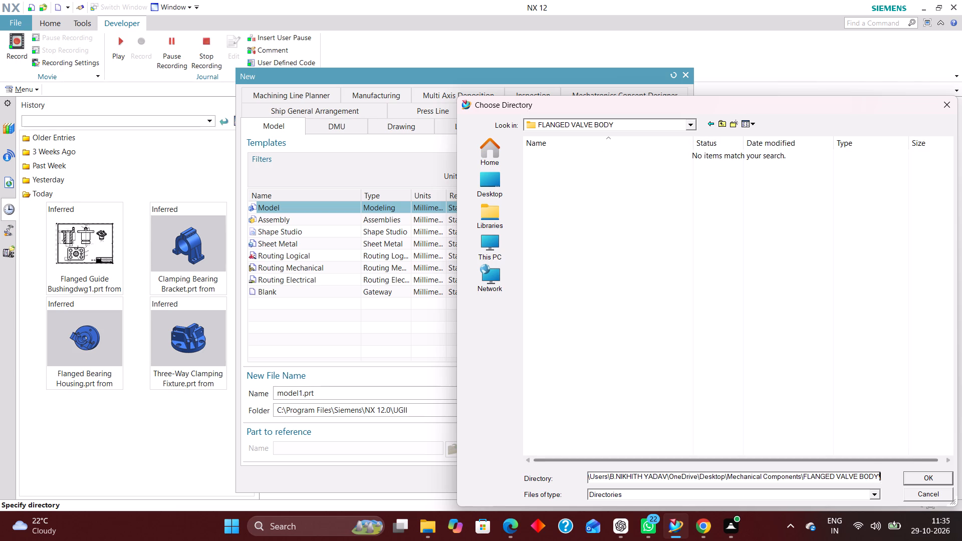
click(935, 478)
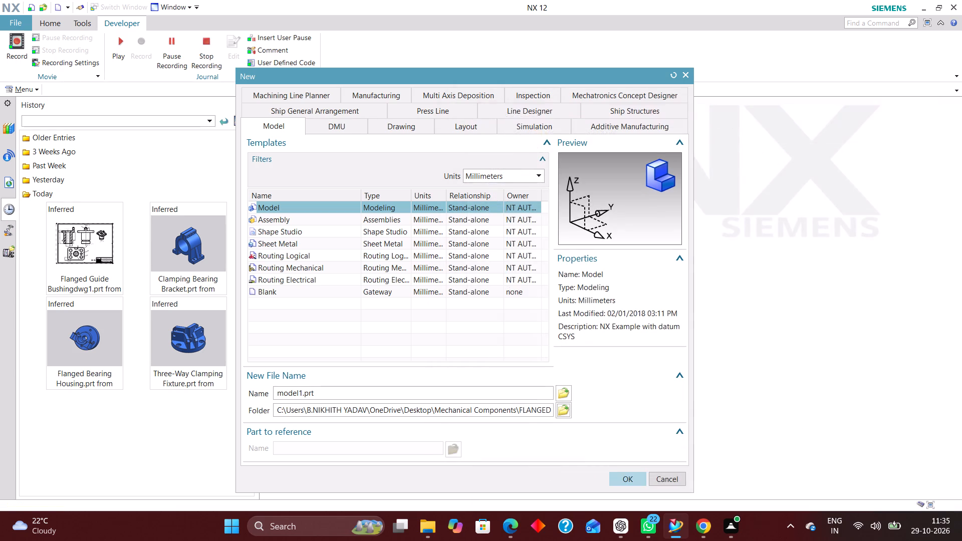
click(633, 479)
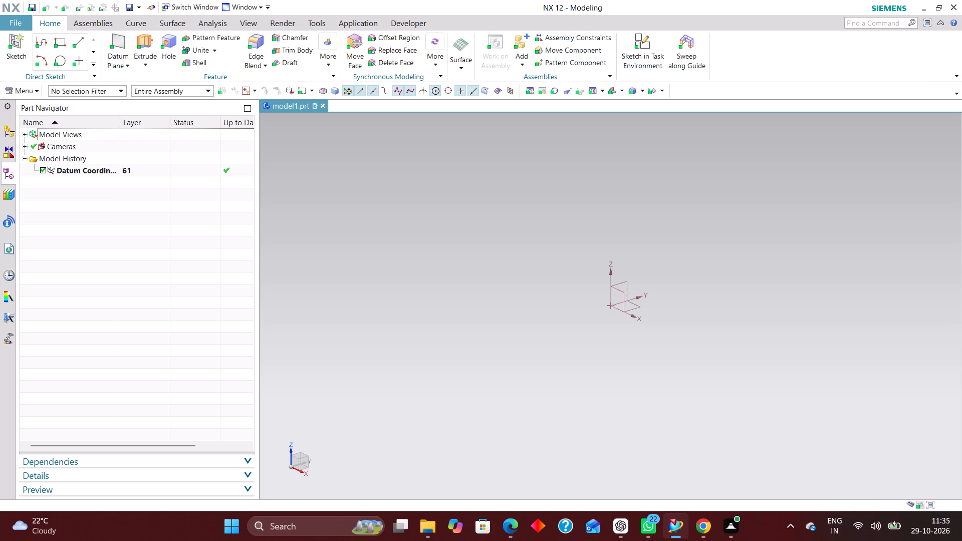
Switch to Microsoft Edge, examine the CAD IVT 2D-3D Exercise 37 drawing's views and dimensions, and close the browser.
click(510, 528)
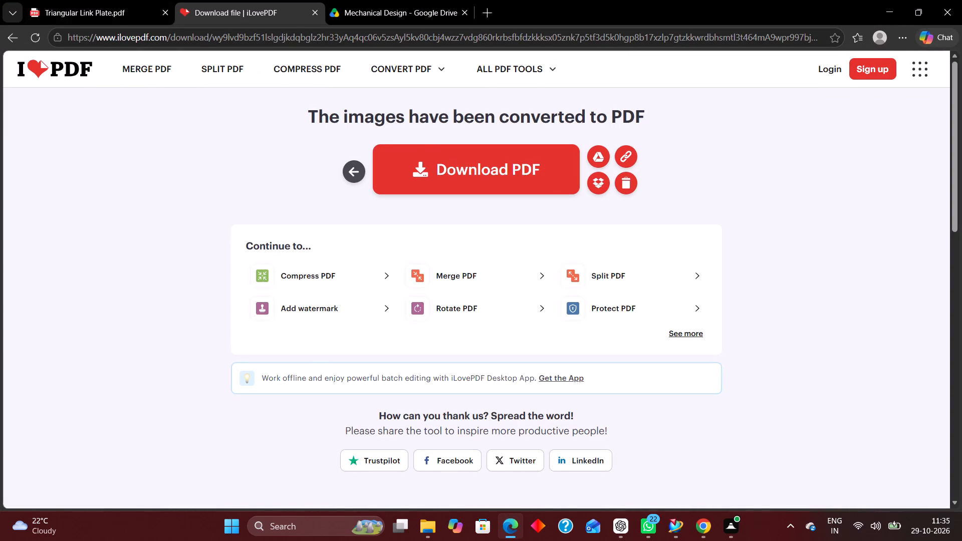
click(417, 21)
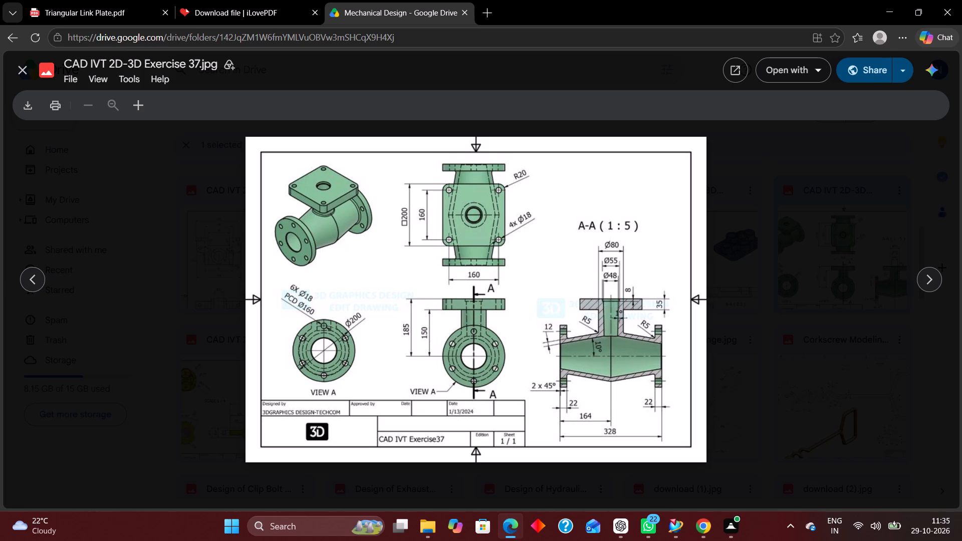
click(943, 19)
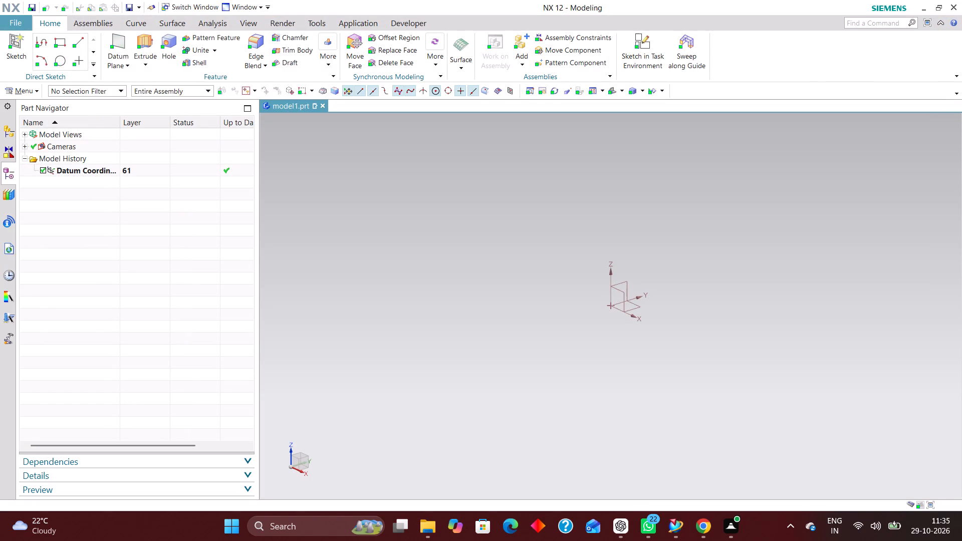
Close the File Explorer Downloads window and the Google Chrome window to return to the NX part.
click(429, 524)
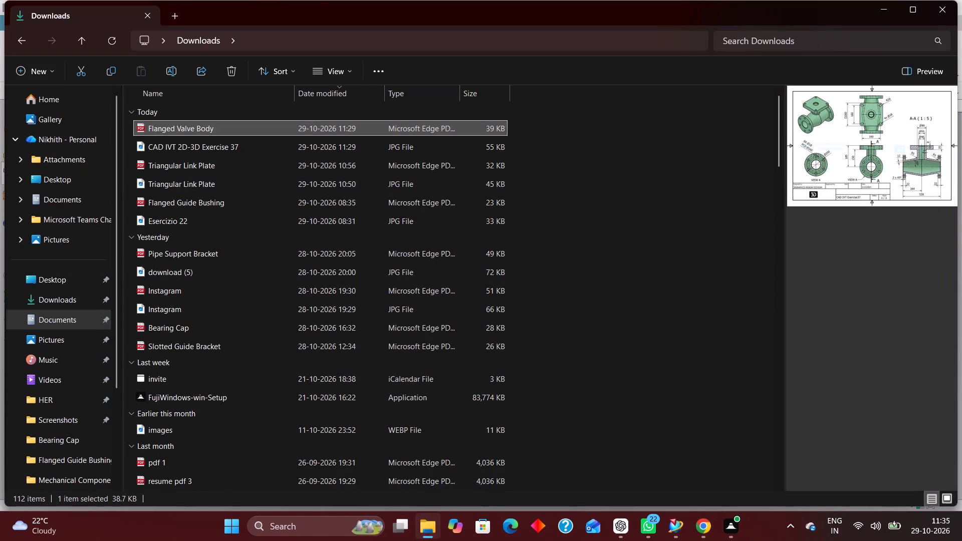
click(956, 16)
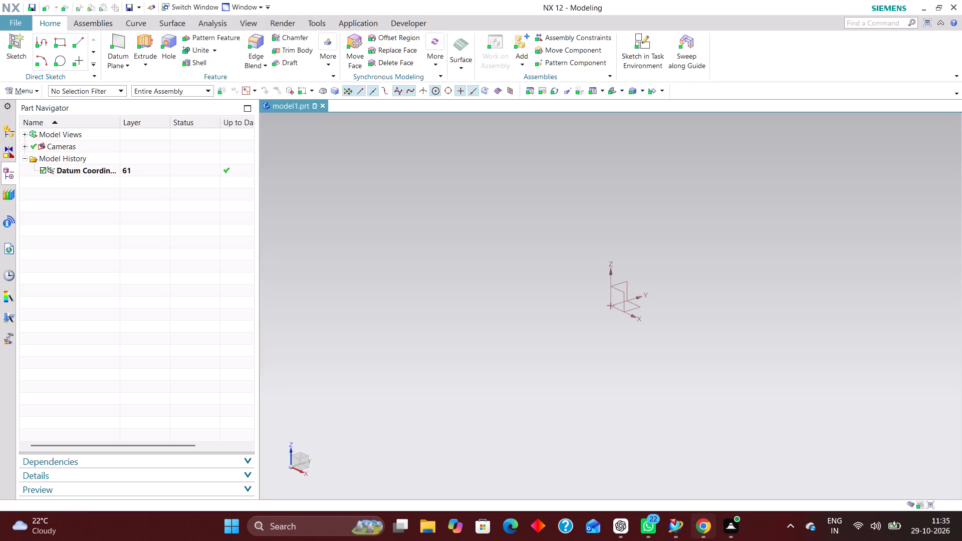
click(699, 527)
click(960, 3)
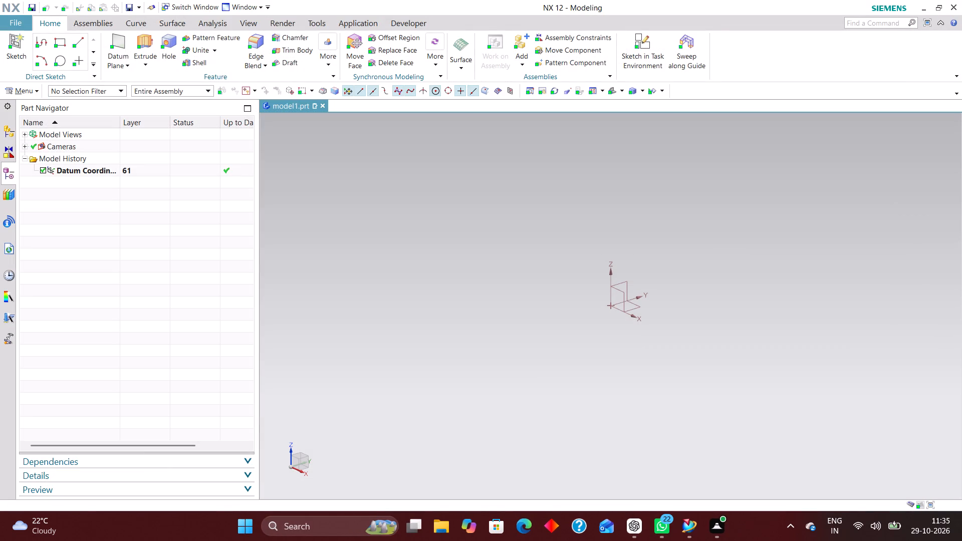
Sketch a 160 mm diameter circle centred on the origin of the XZ datum plane and finish the sketch.
click(662, 40)
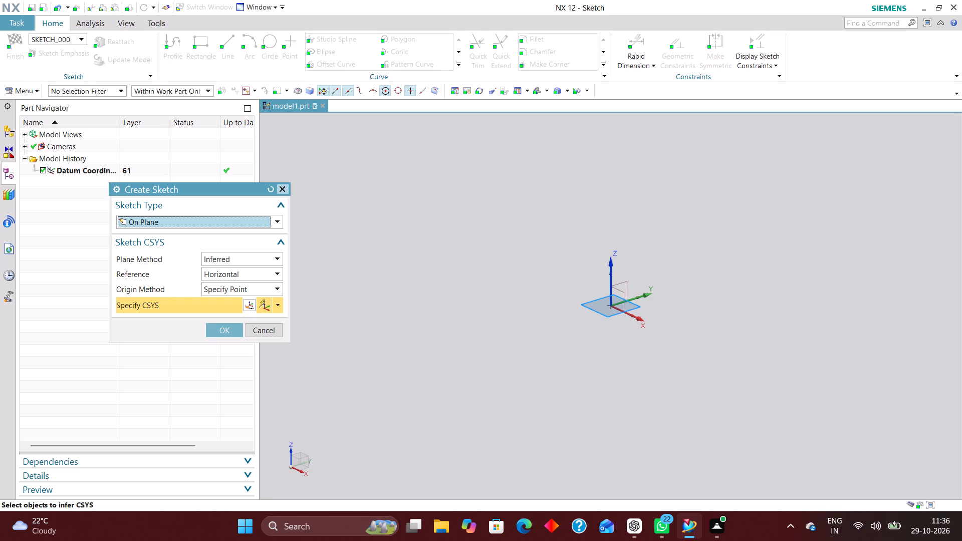
click(618, 295)
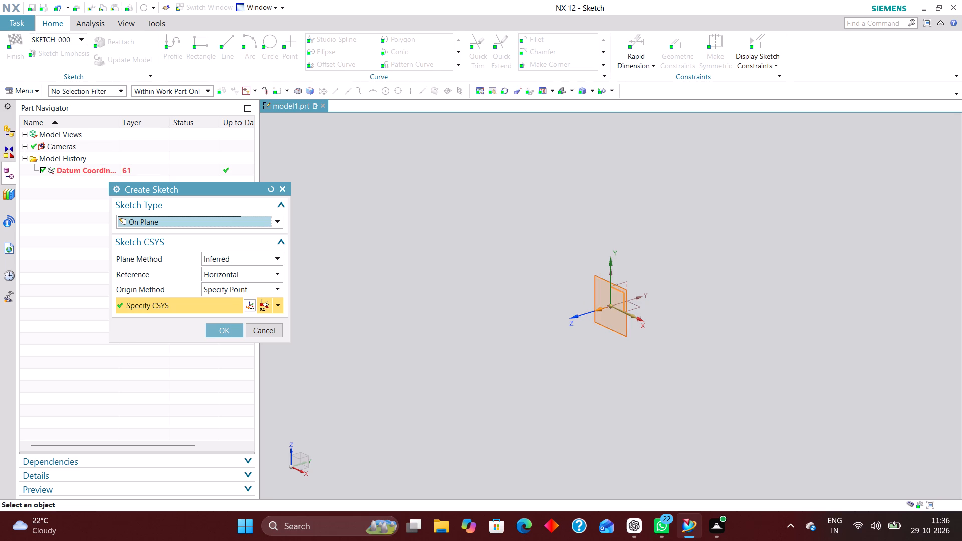
click(227, 326)
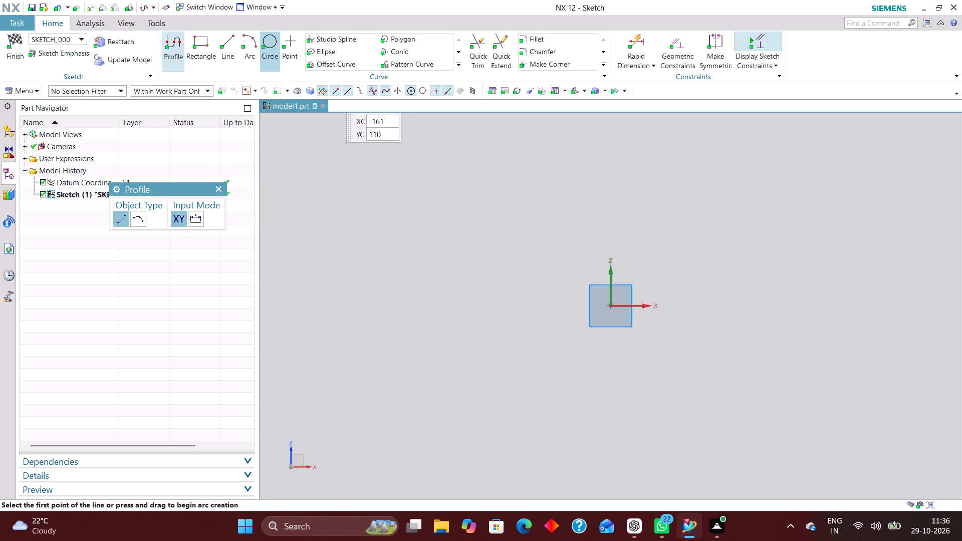
click(261, 41)
click(611, 305)
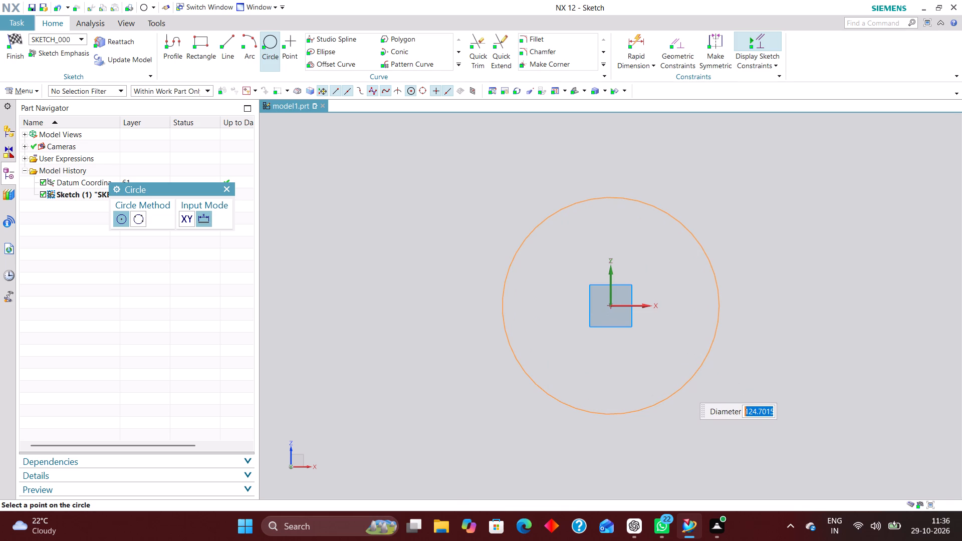
text(160)
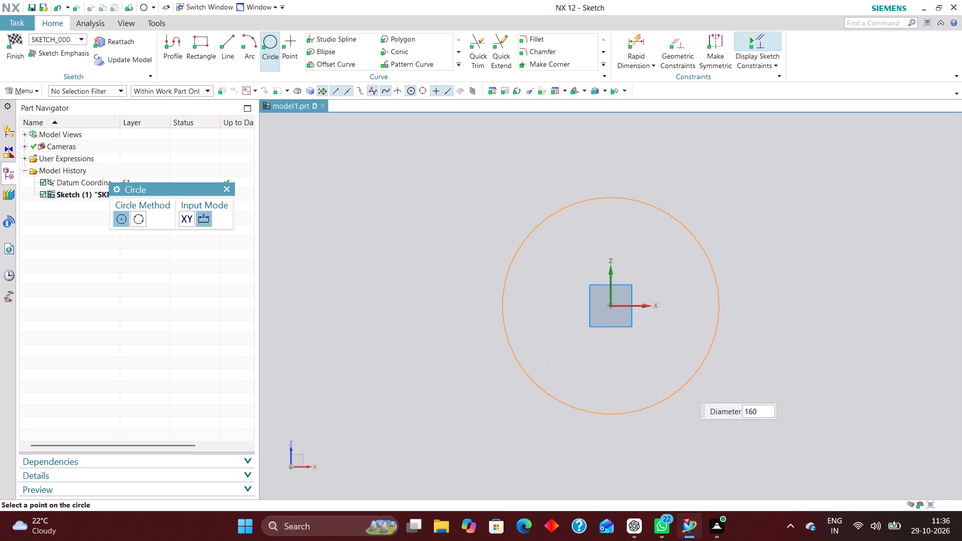
key(Return)
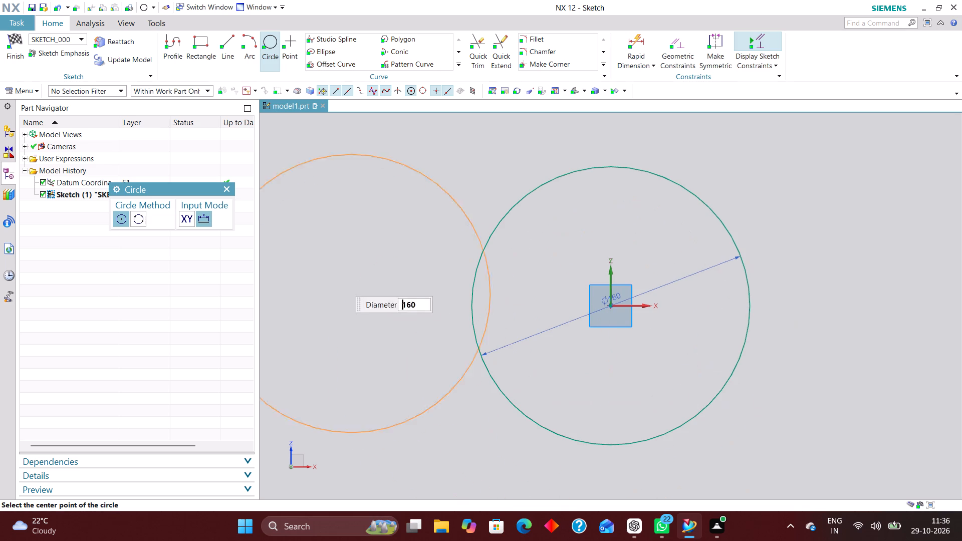
click(226, 183)
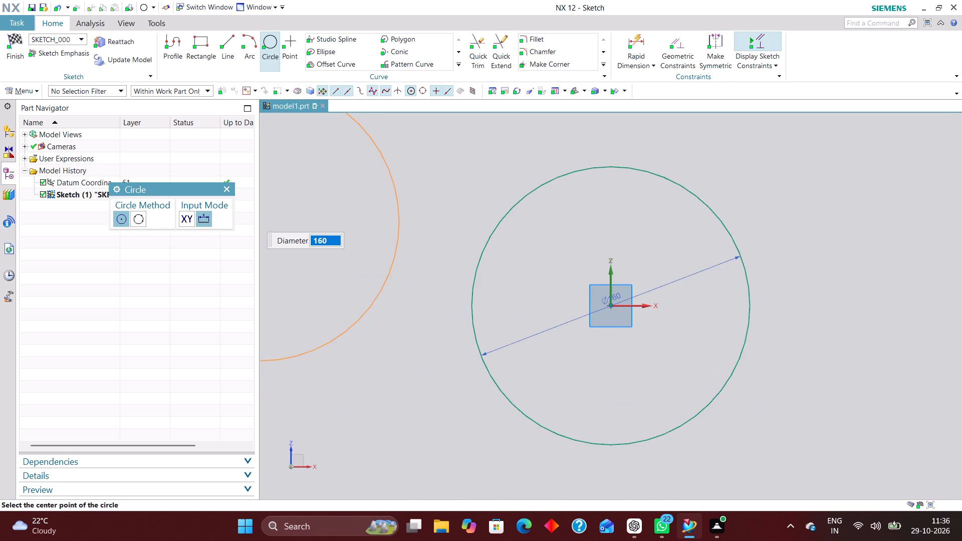
click(225, 184)
click(225, 191)
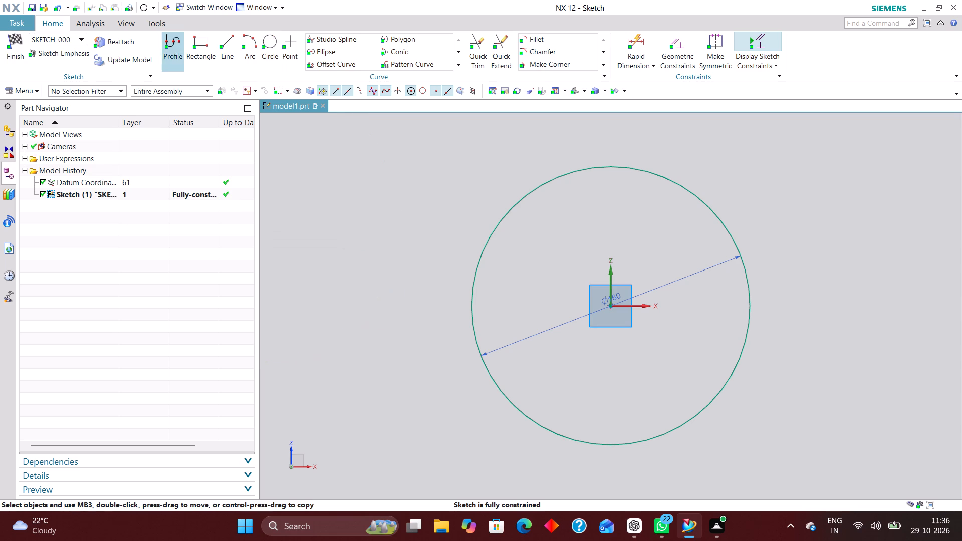
click(12, 37)
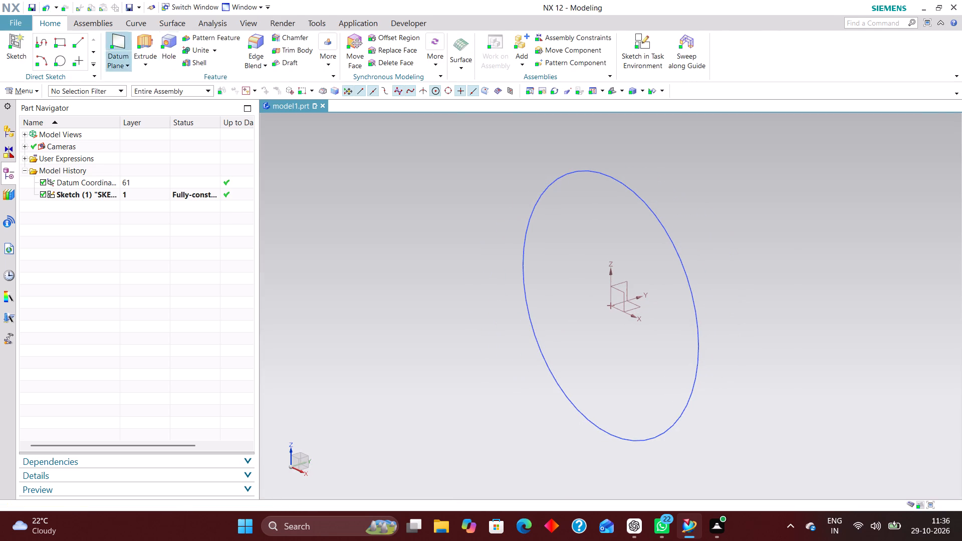
Extrude the circle into a solid cylinder with a symmetric distance of 142 mm.
click(142, 39)
click(671, 235)
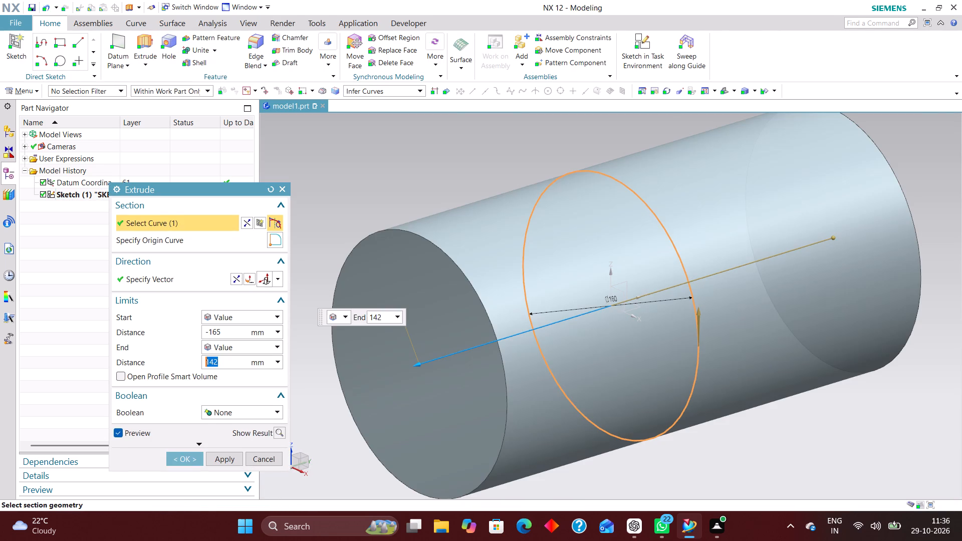
click(233, 319)
click(234, 338)
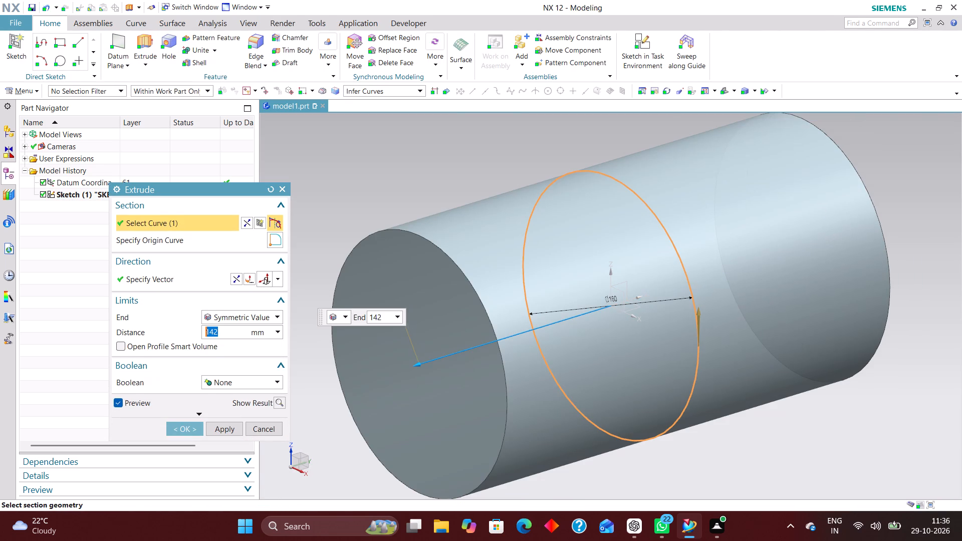
click(178, 424)
Hide the circle sketch around the middle of the cylinder.
scroll(405, 258, down, 2)
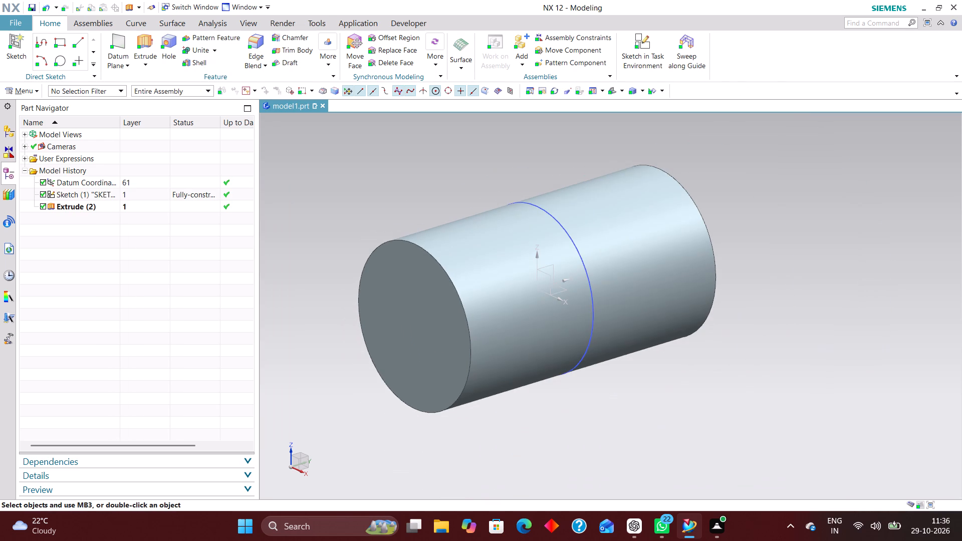
right_drag(580, 256, 586, 342)
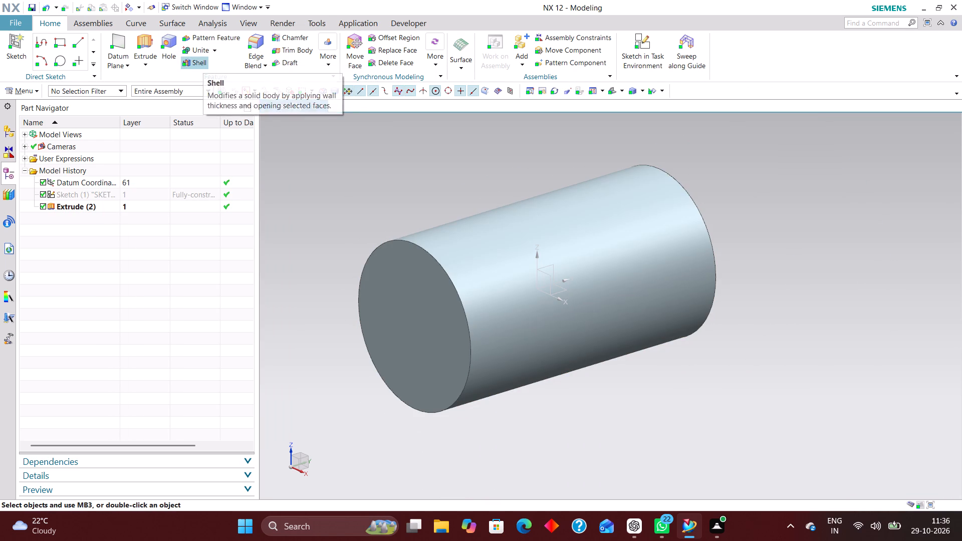
click(284, 66)
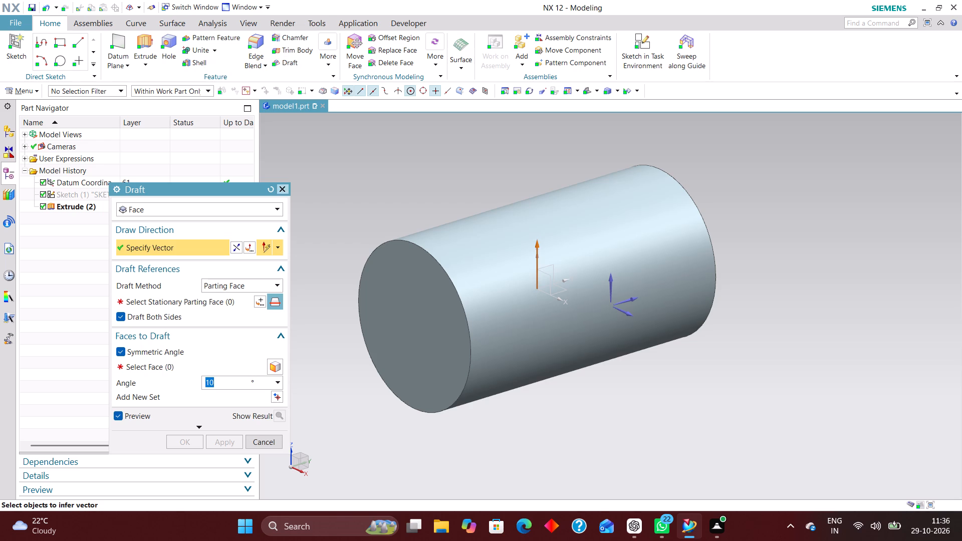
click(284, 192)
Sketch a rectangle about 245 mm tall around the cylinder's outline on the XZ datum plane and finish the sketch.
click(642, 42)
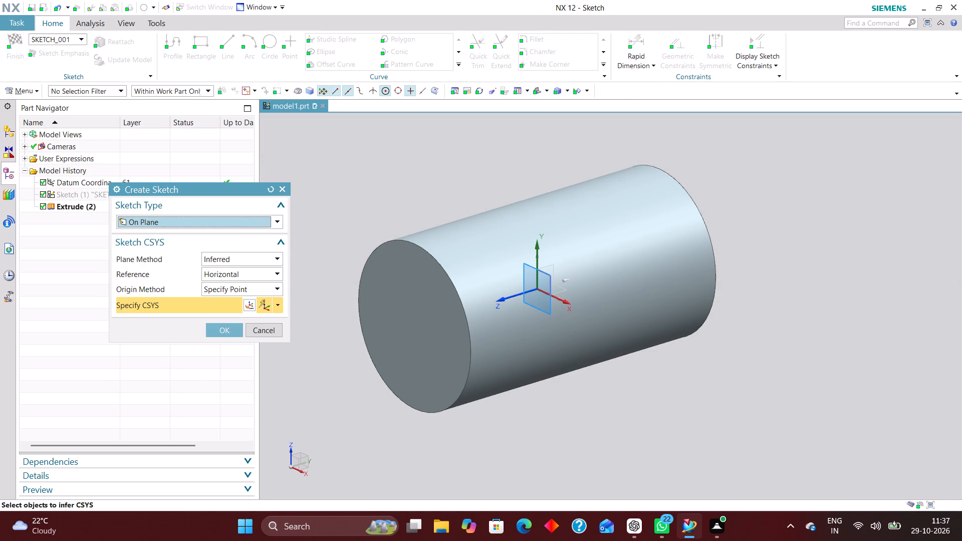
click(547, 277)
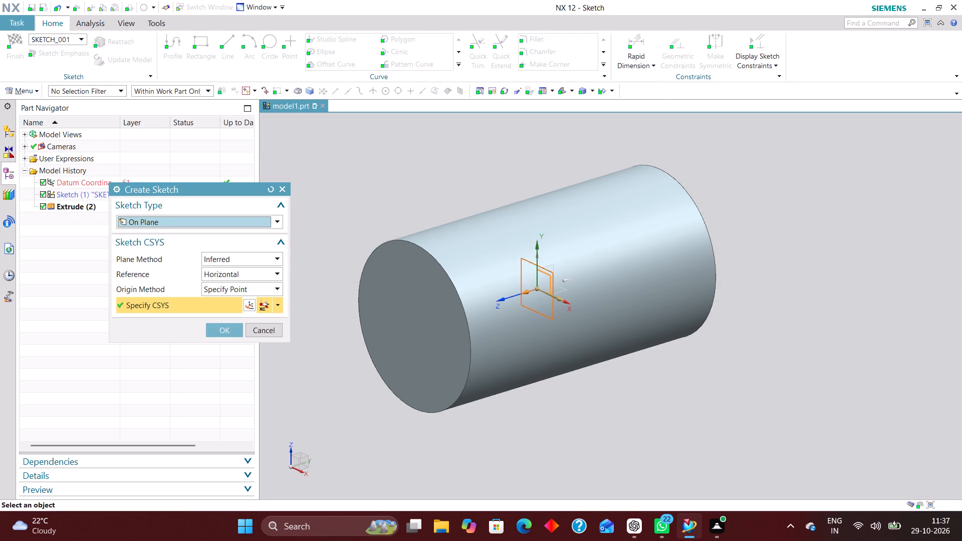
click(231, 329)
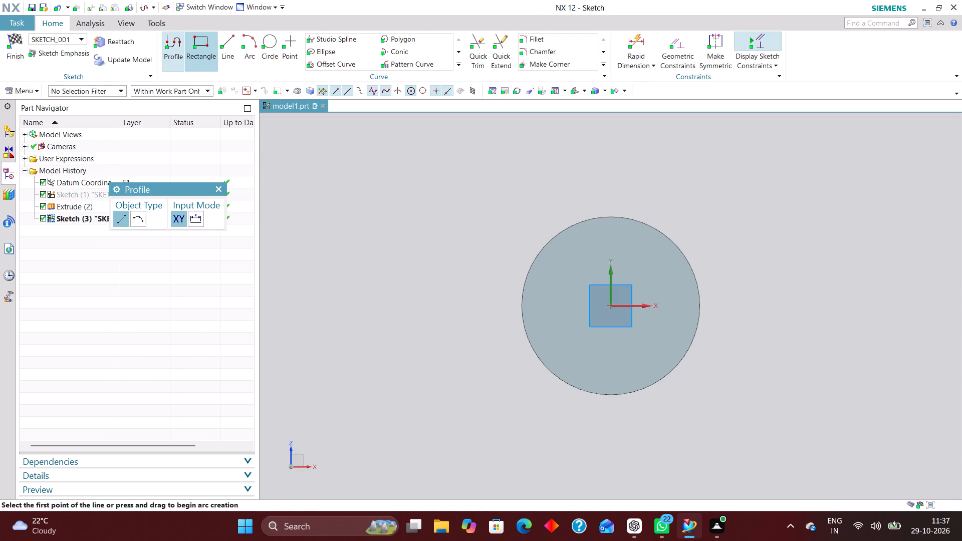
click(199, 42)
click(487, 174)
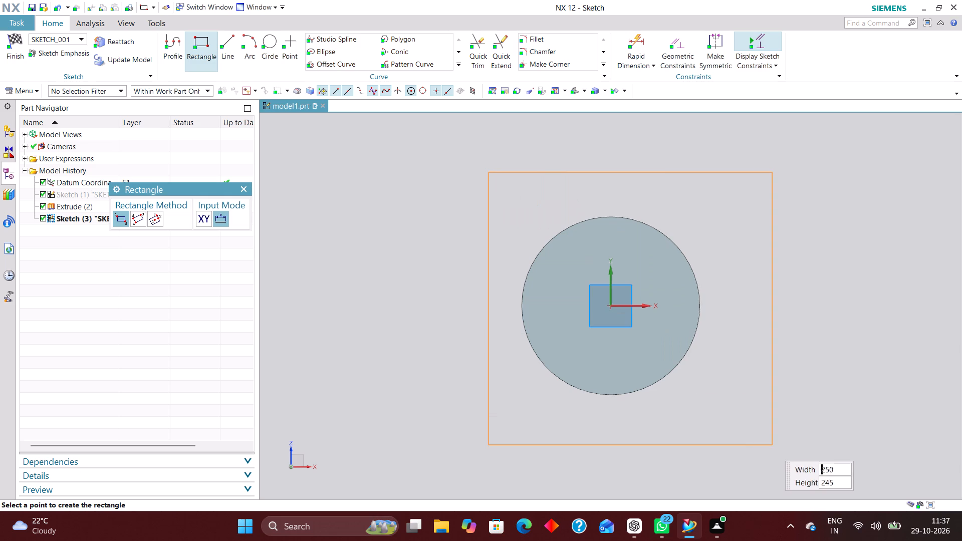
click(730, 445)
click(245, 192)
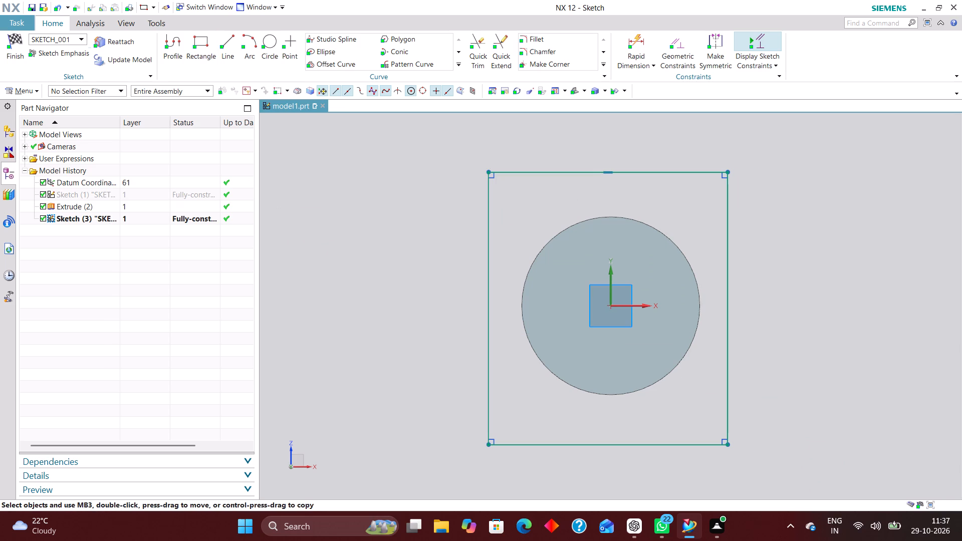
click(9, 39)
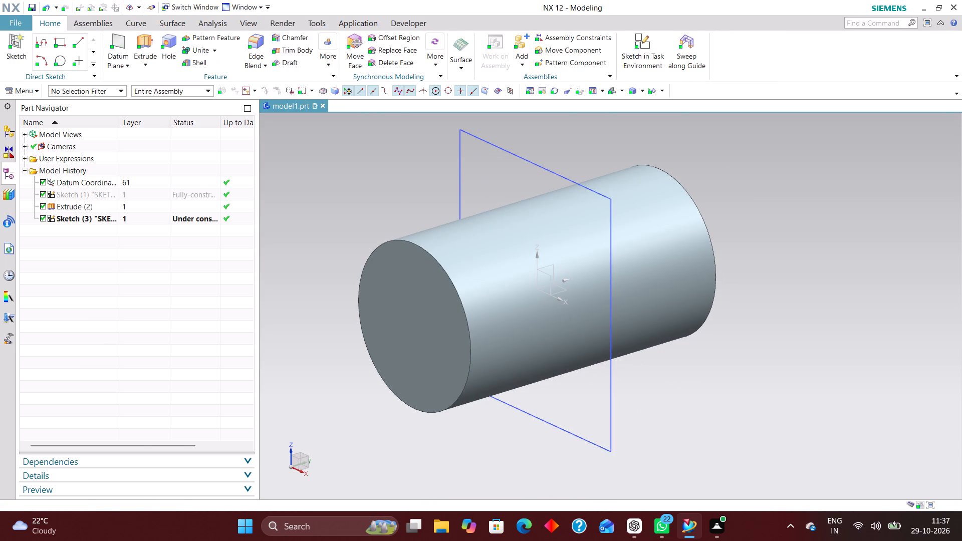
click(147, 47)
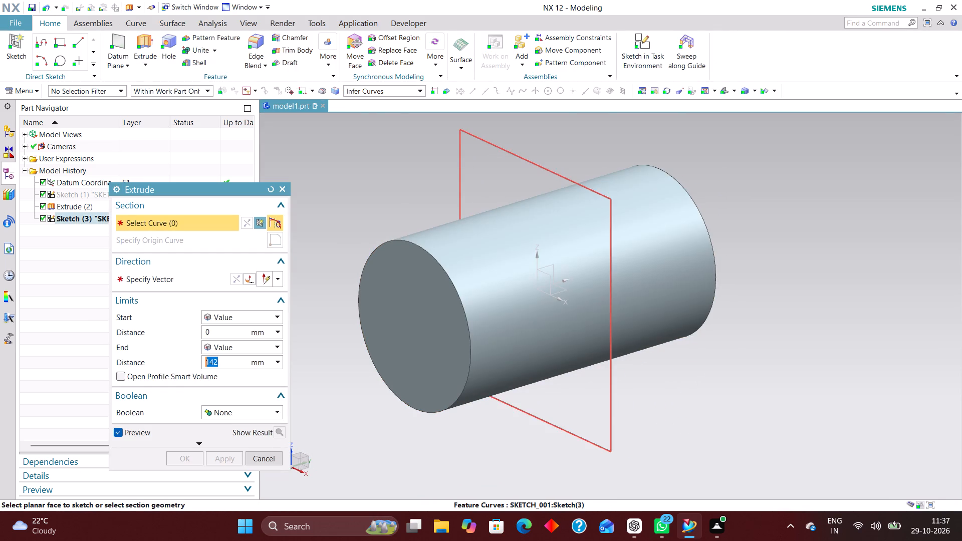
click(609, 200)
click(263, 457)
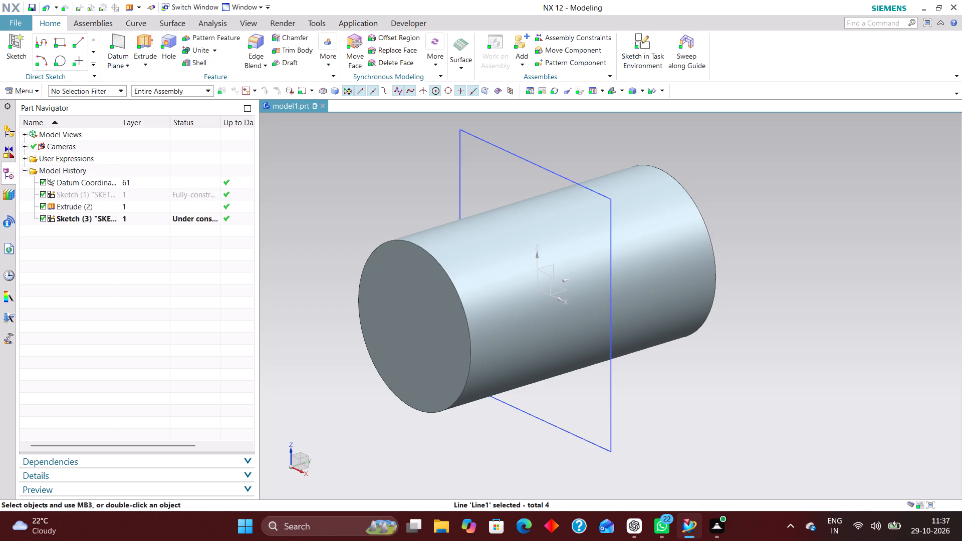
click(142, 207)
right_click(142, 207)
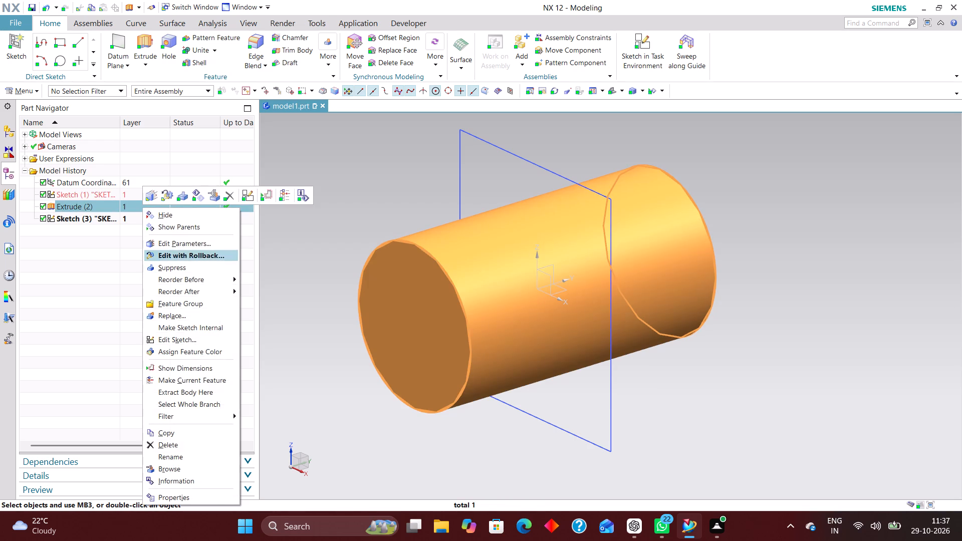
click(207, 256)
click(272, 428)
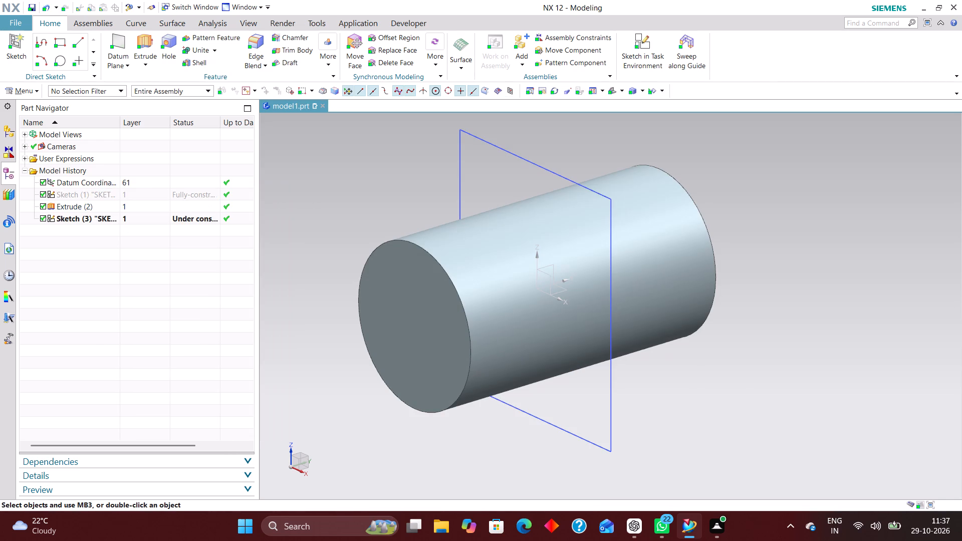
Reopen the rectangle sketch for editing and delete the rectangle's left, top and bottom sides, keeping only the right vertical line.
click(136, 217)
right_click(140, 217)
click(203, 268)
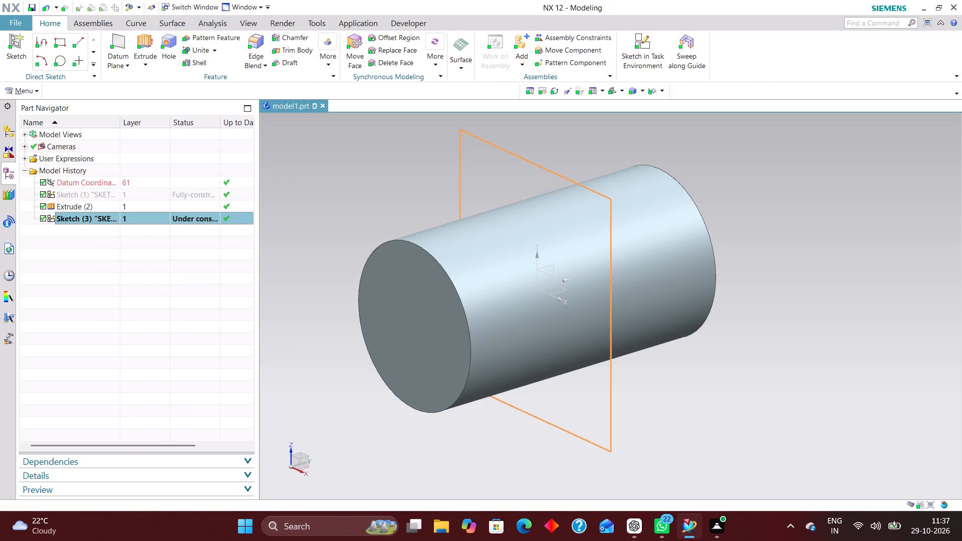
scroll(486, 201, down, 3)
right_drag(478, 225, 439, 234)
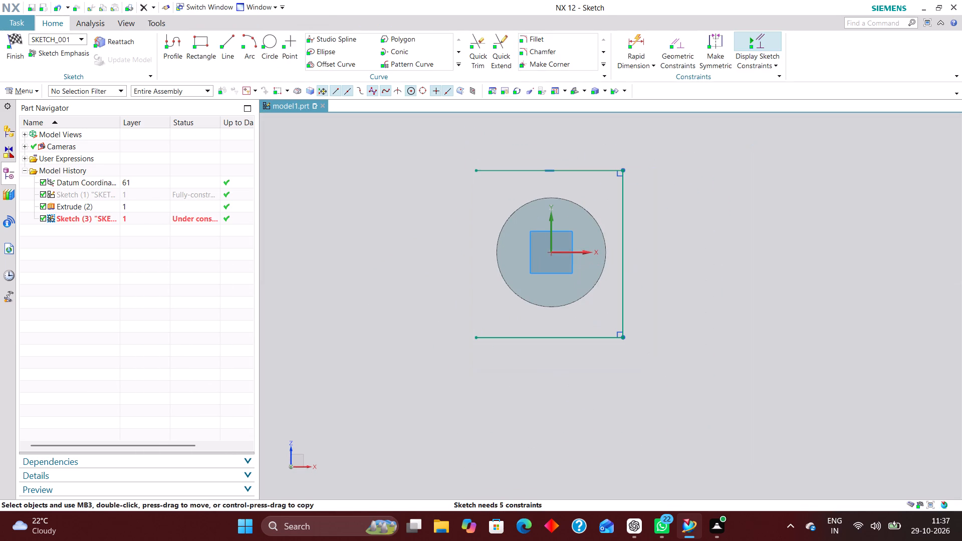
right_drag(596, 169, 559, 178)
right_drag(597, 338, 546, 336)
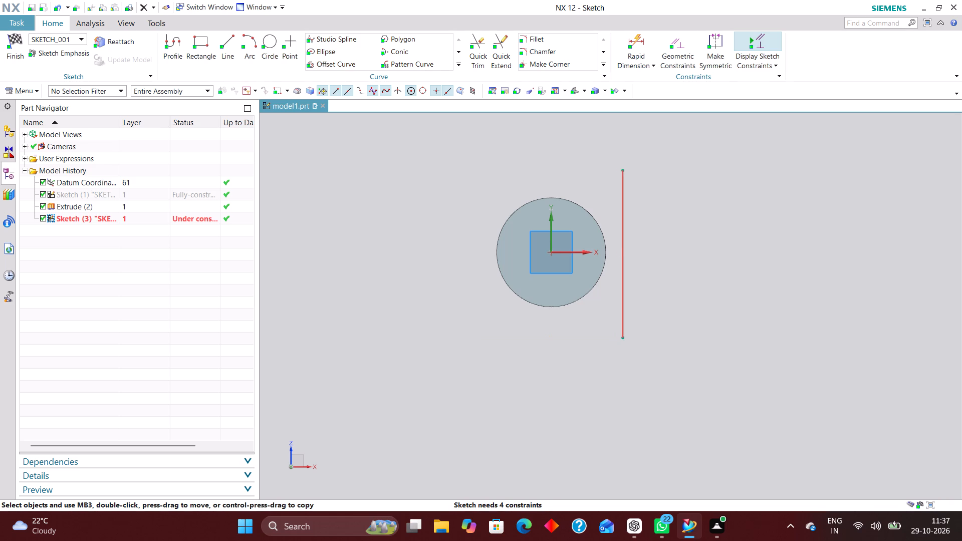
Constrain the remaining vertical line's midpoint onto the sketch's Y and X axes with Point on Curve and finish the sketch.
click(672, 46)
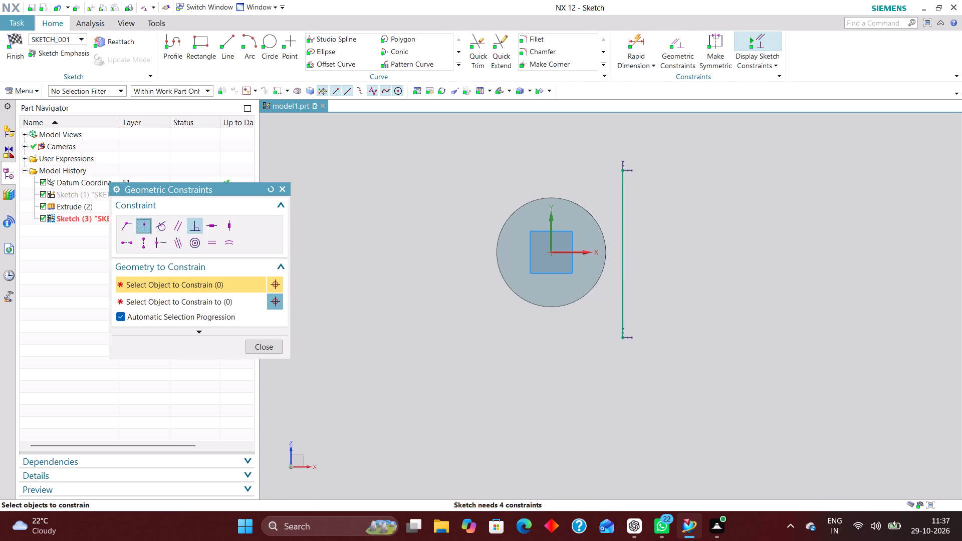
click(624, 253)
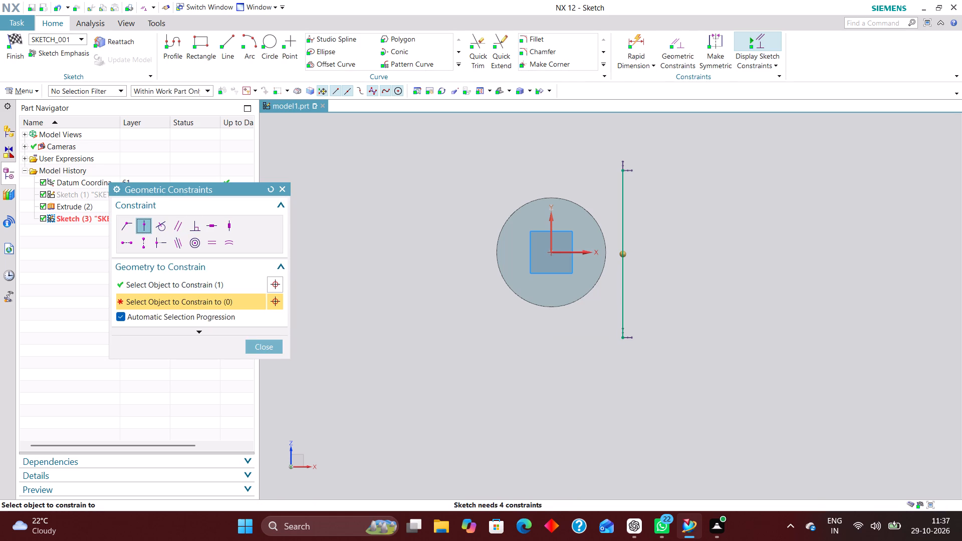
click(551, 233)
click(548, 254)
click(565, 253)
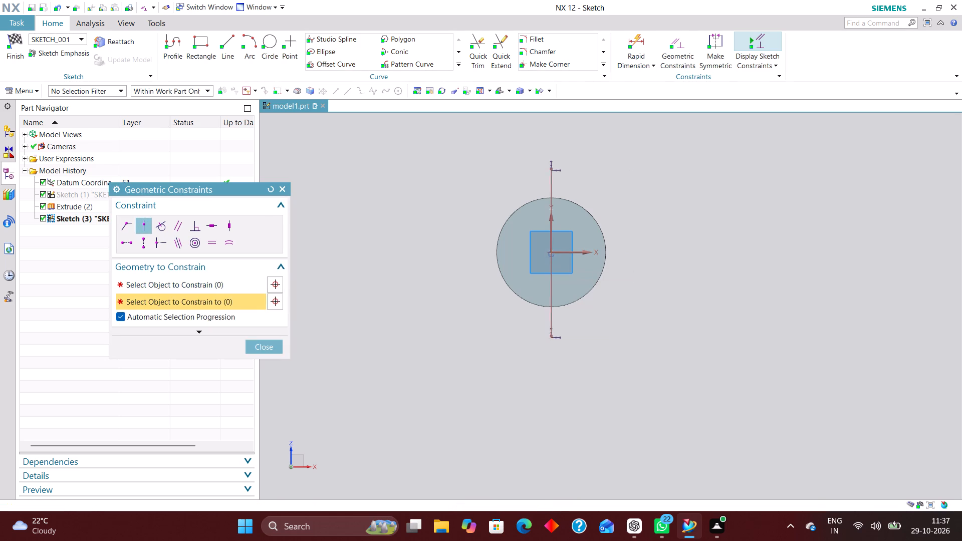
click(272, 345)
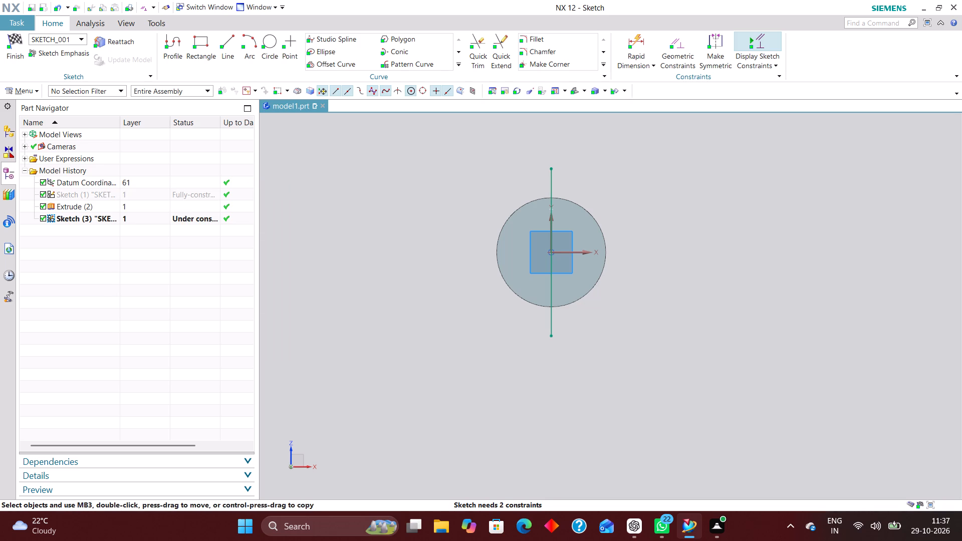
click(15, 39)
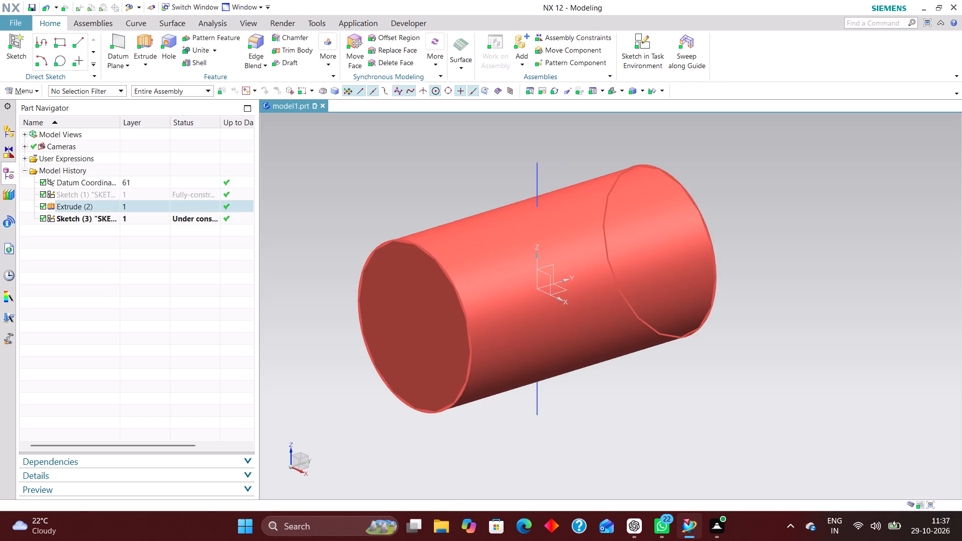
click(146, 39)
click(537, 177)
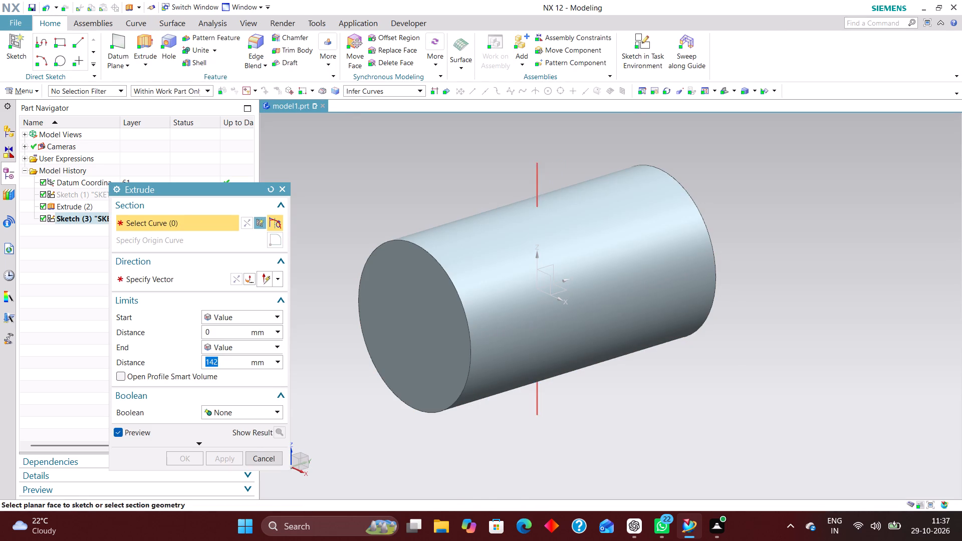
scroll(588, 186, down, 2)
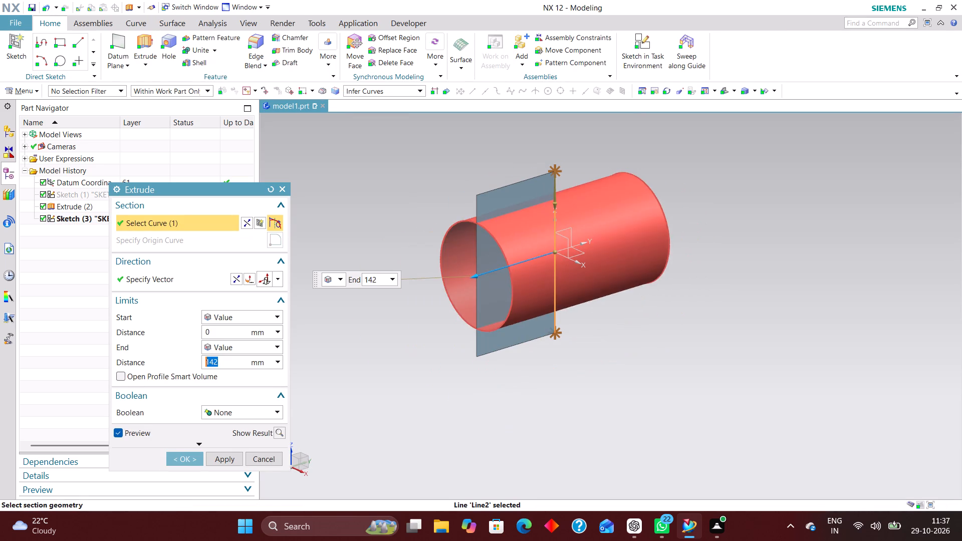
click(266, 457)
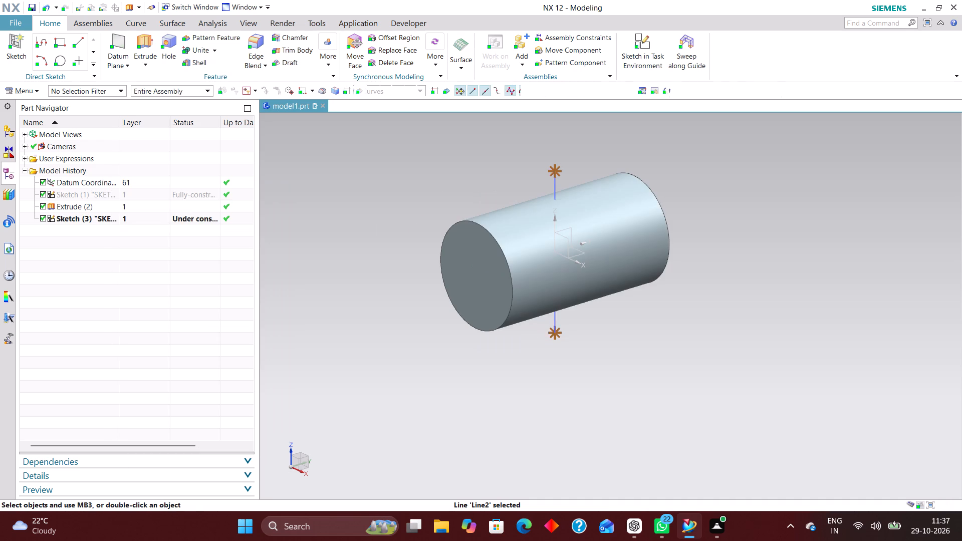
Delete the sketch of the single vertical line running through the cylinder.
right_drag(555, 176, 468, 183)
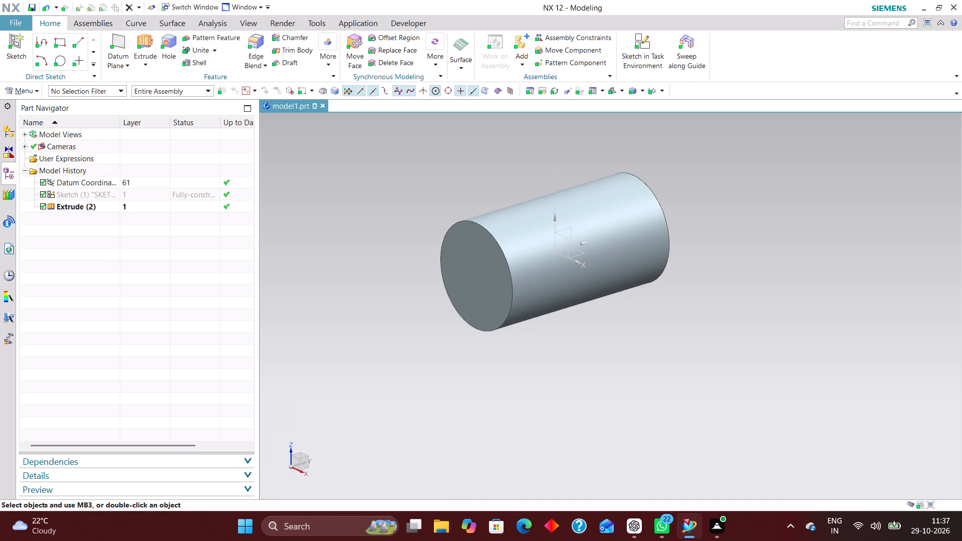
Start a sketch on the XZ datum plane and draw a vertical line just beside the Y axis, extending past the cylinder's outline at both ends.
click(642, 48)
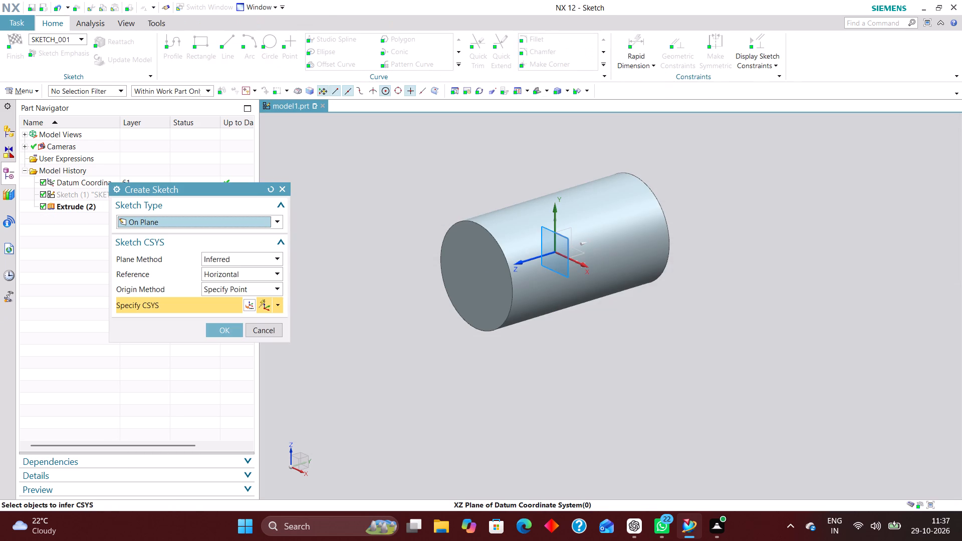
click(568, 244)
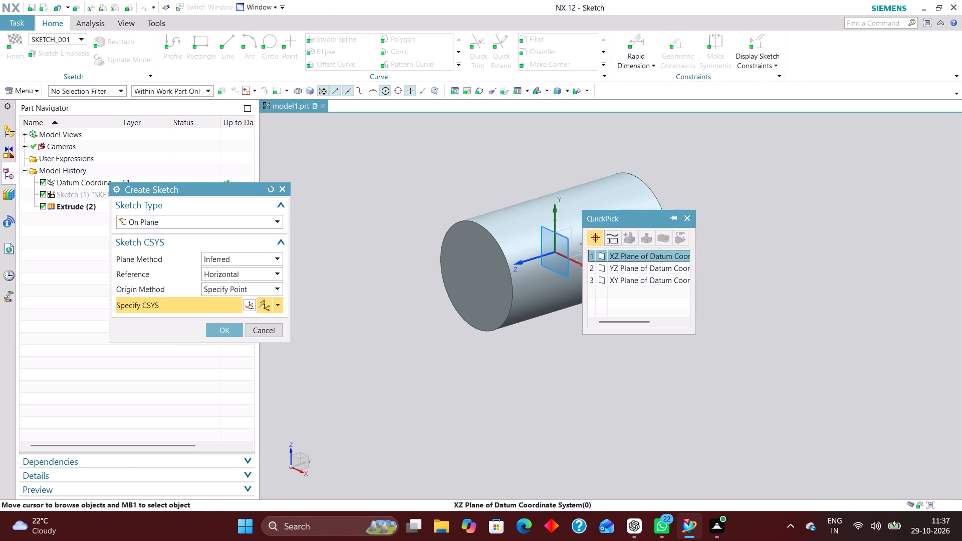
click(619, 251)
click(225, 323)
click(227, 326)
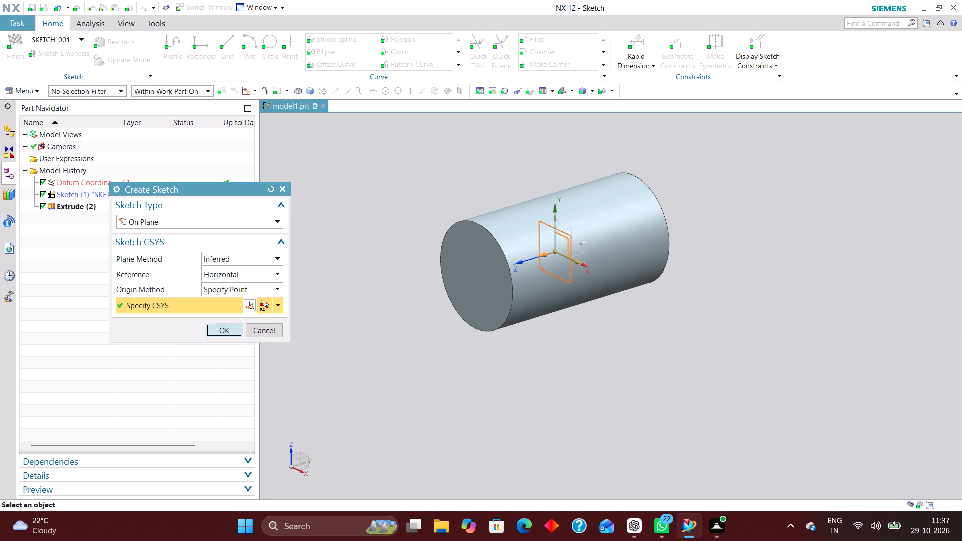
click(227, 42)
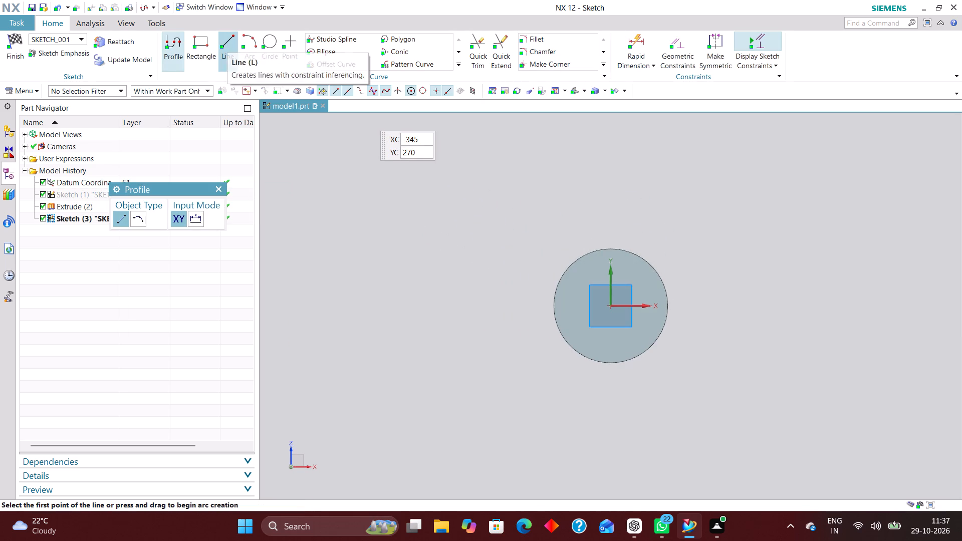
click(602, 186)
click(611, 395)
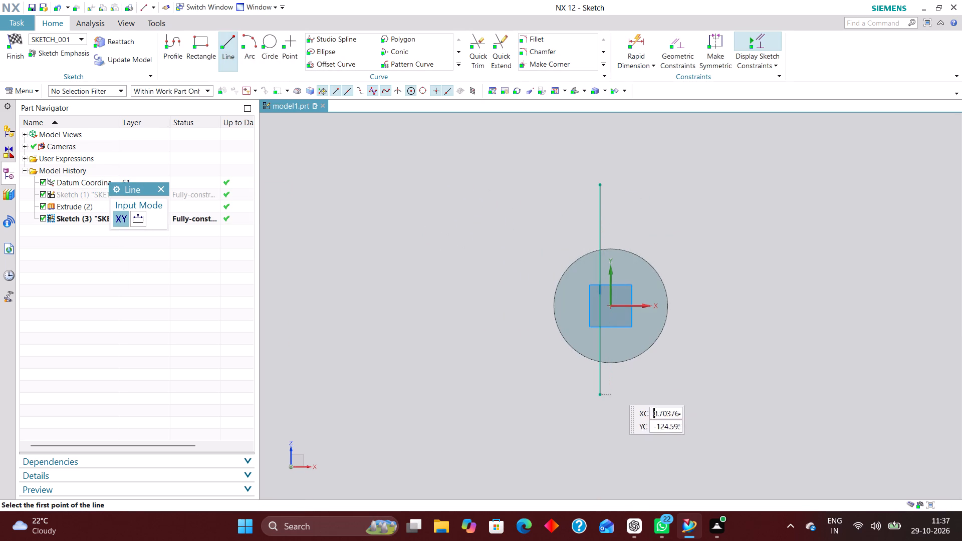
Constrain the vertical line's midpoint onto both the Y axis and the X axis with Point on Curve, and finish the sketch.
click(684, 50)
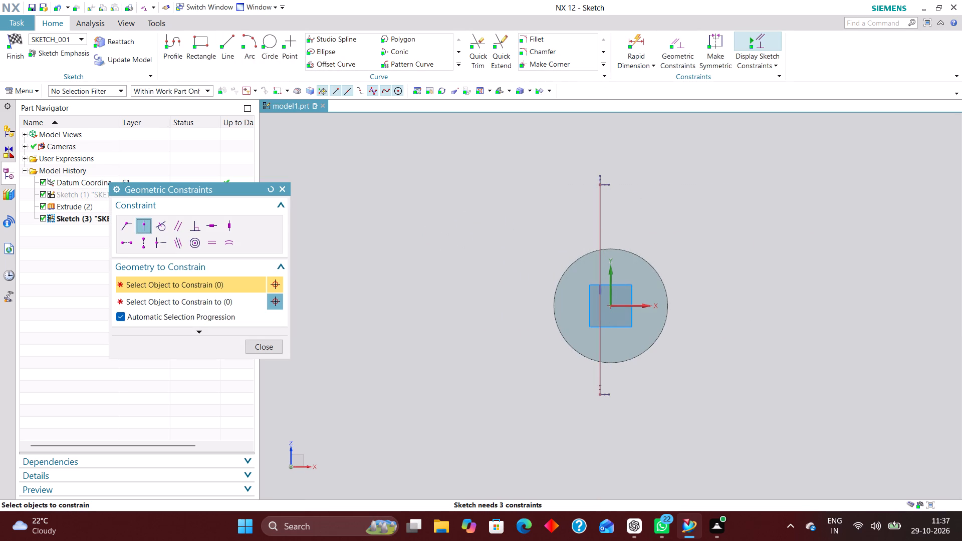
click(602, 289)
click(616, 282)
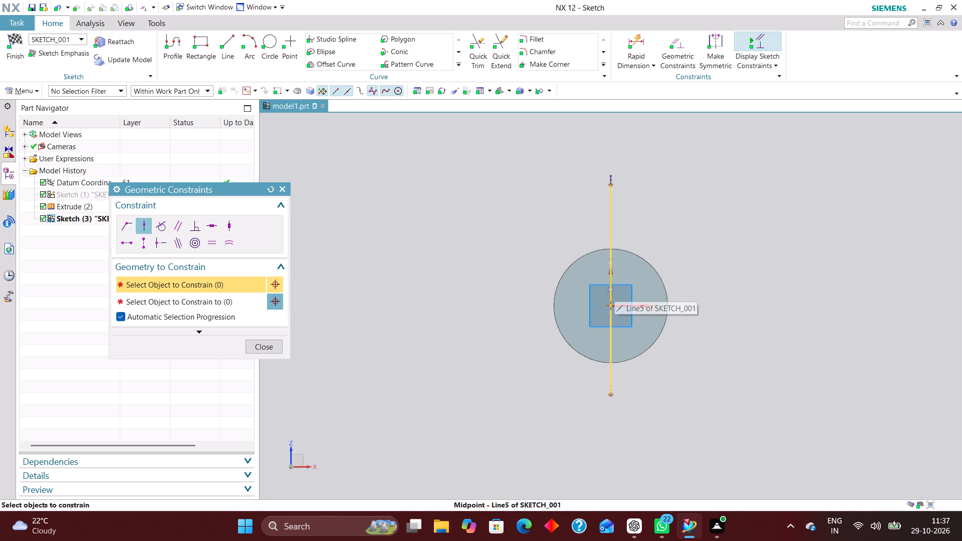
click(611, 289)
click(630, 306)
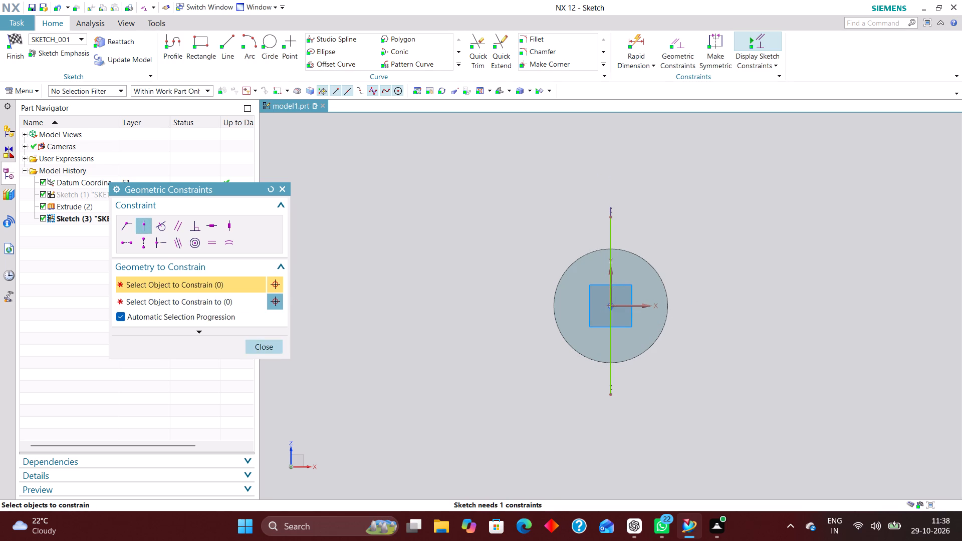
click(268, 345)
click(8, 42)
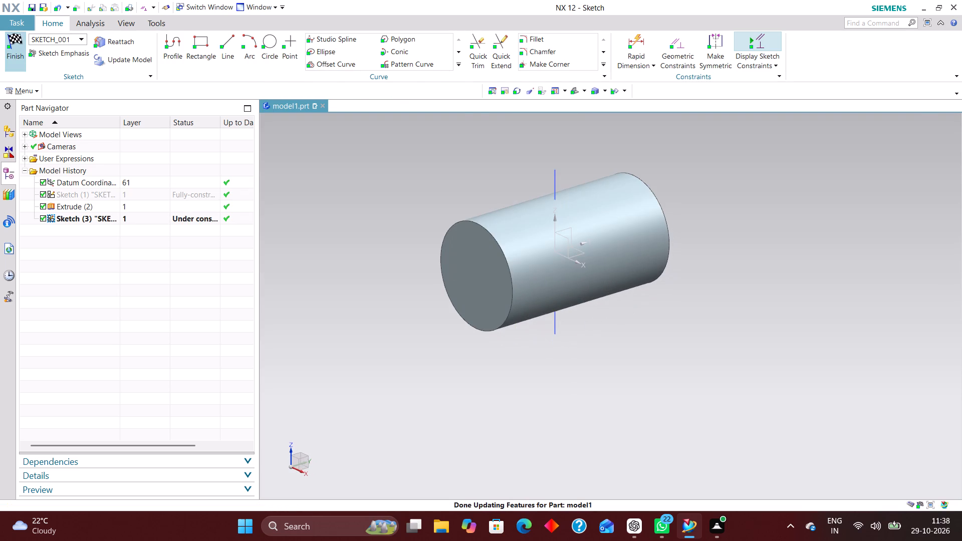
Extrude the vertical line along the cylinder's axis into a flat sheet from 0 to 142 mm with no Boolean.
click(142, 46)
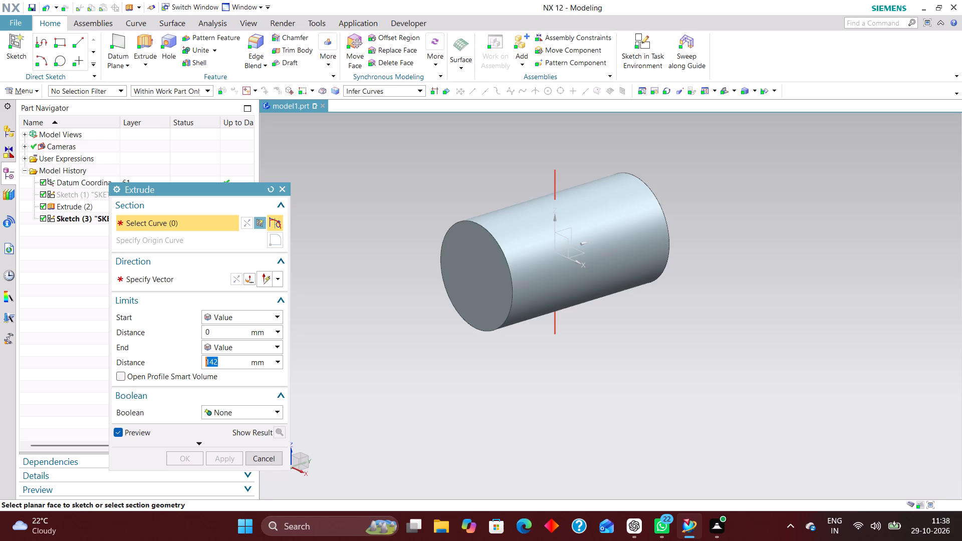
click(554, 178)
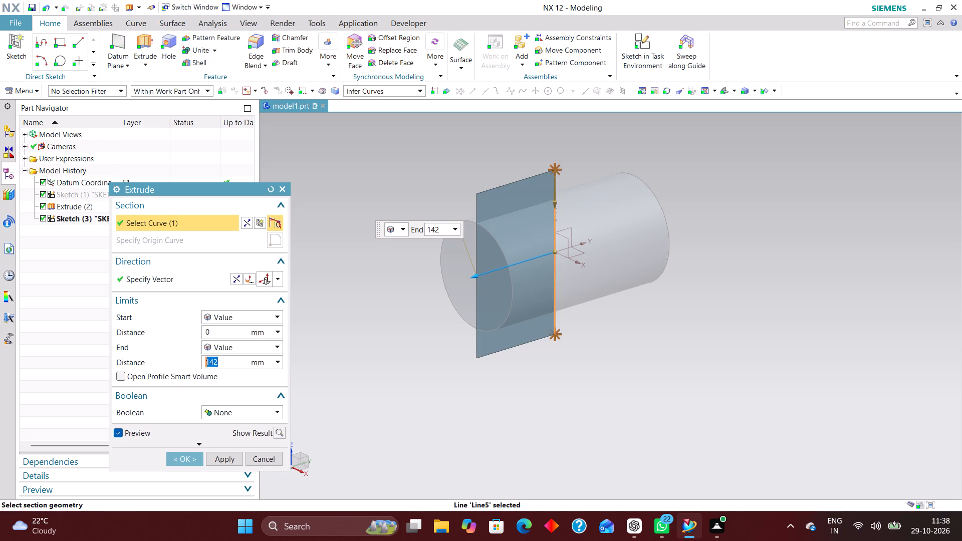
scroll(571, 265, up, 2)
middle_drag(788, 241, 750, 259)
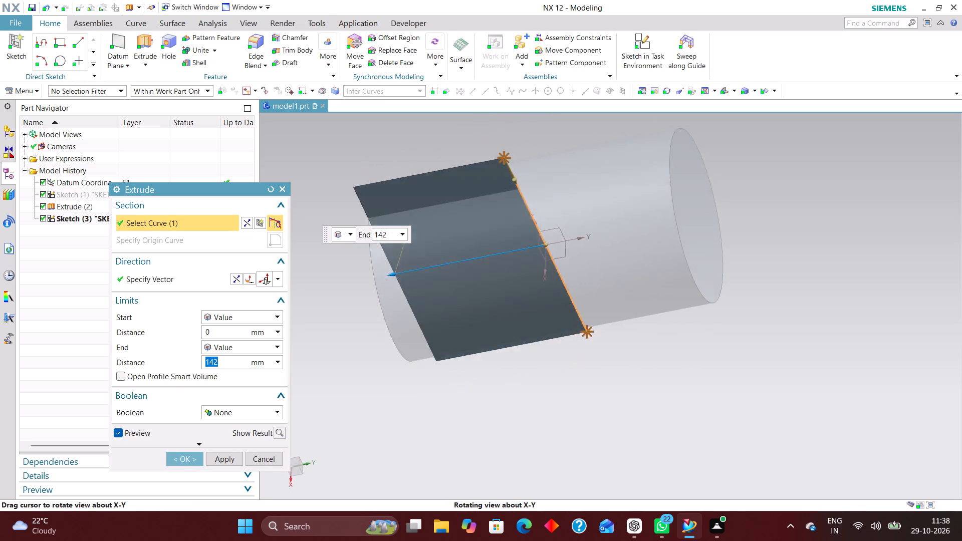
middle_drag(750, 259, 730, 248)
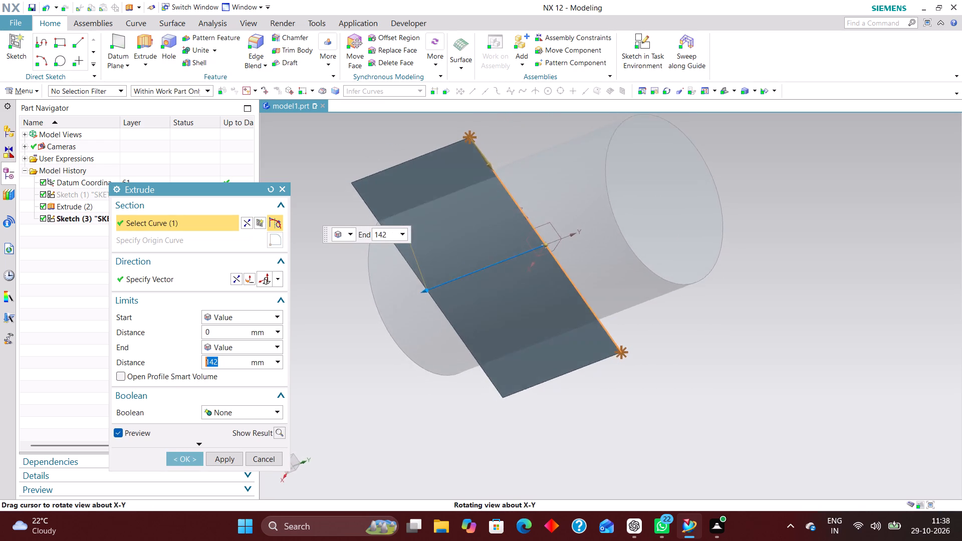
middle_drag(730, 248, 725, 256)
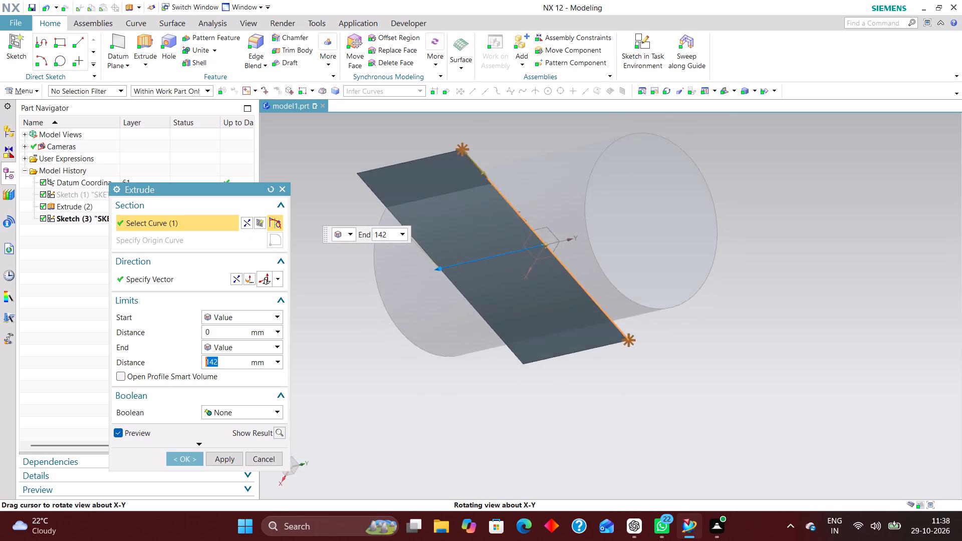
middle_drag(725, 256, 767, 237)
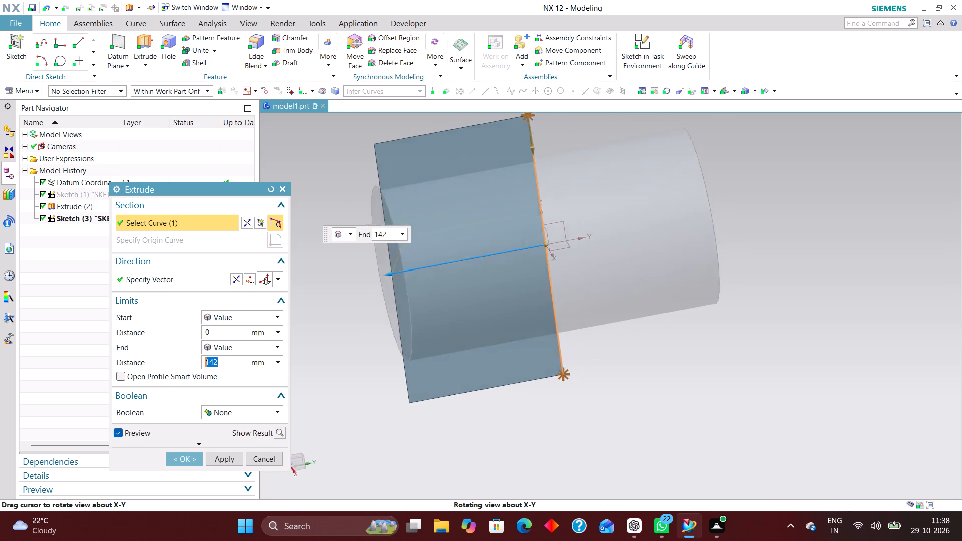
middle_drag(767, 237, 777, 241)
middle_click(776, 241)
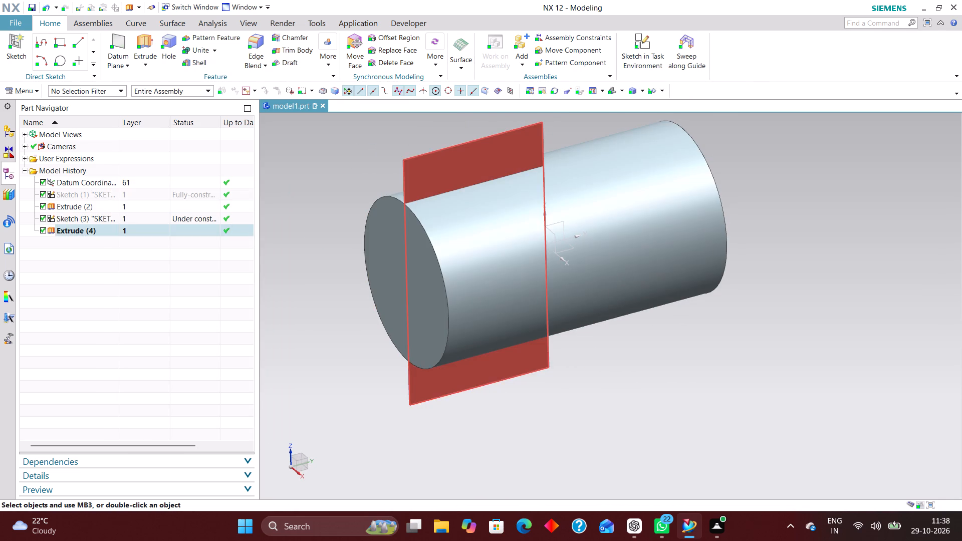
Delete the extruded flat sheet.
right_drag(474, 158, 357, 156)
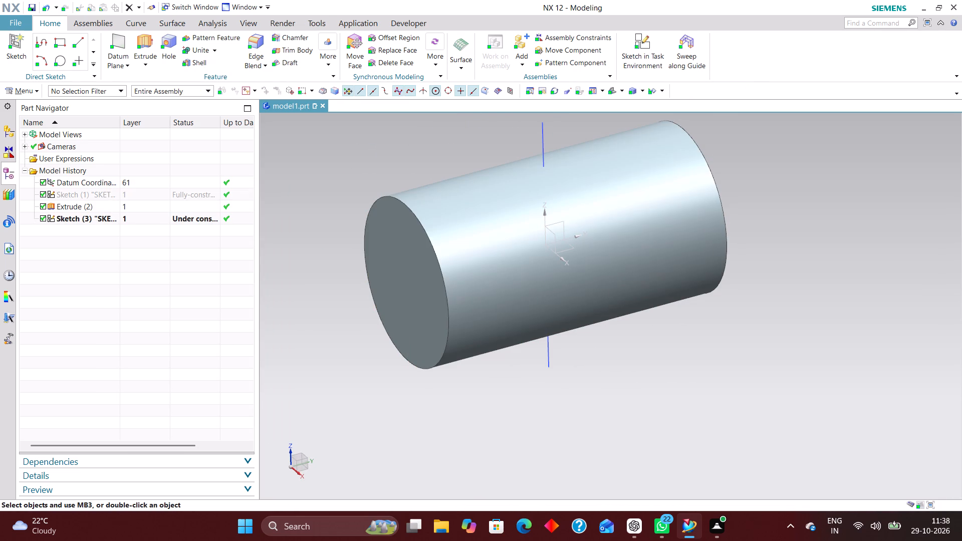
Start a sketch on the YZ datum plane and draw a vertical line about 255 mm long just beside the sketch's Y axis.
click(644, 42)
click(561, 221)
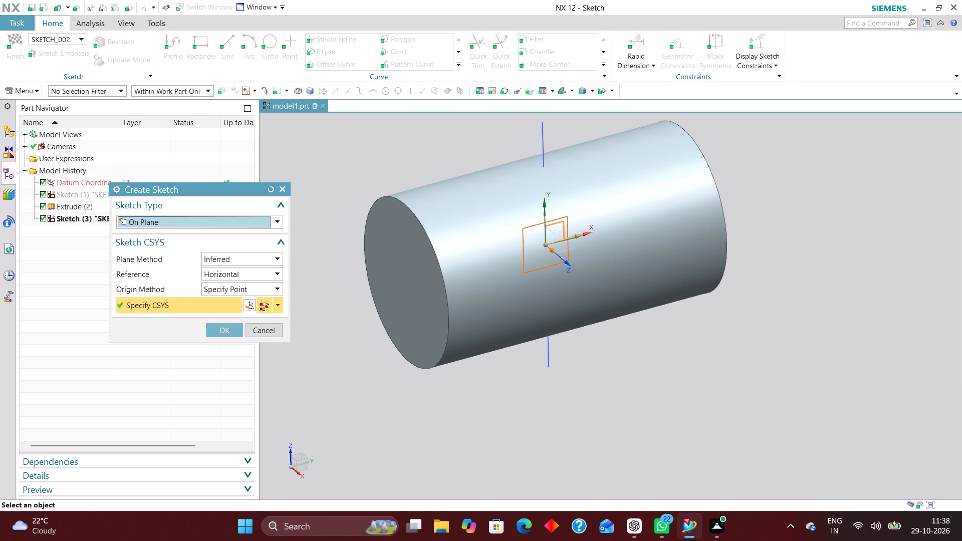
click(225, 334)
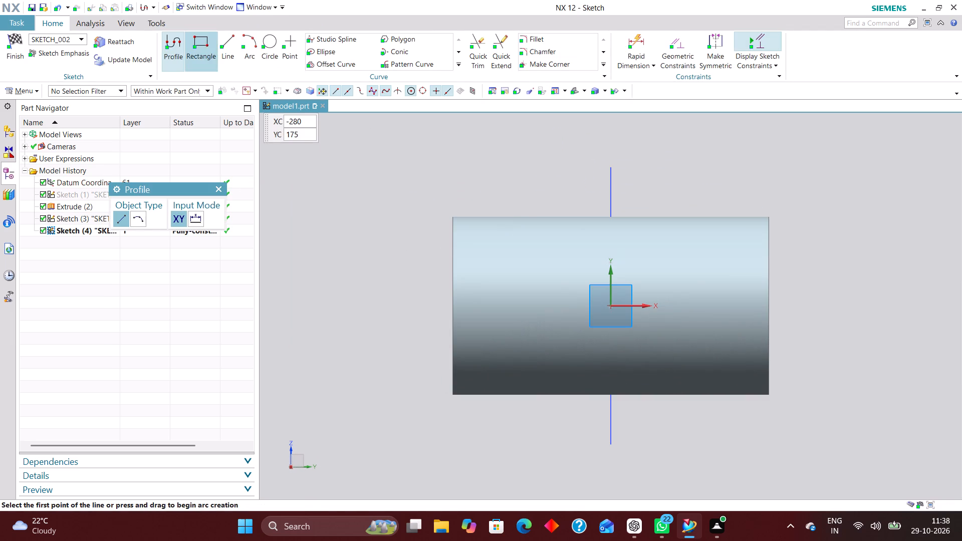
click(230, 46)
click(597, 158)
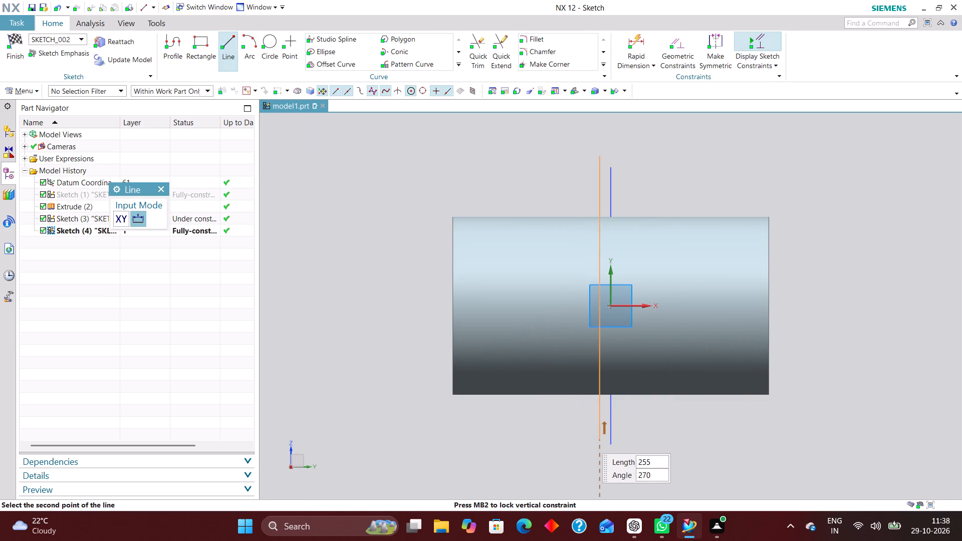
click(586, 439)
Constrain the new vertical line's midpoint onto the sketch's Y axis with Point on Curve.
click(680, 44)
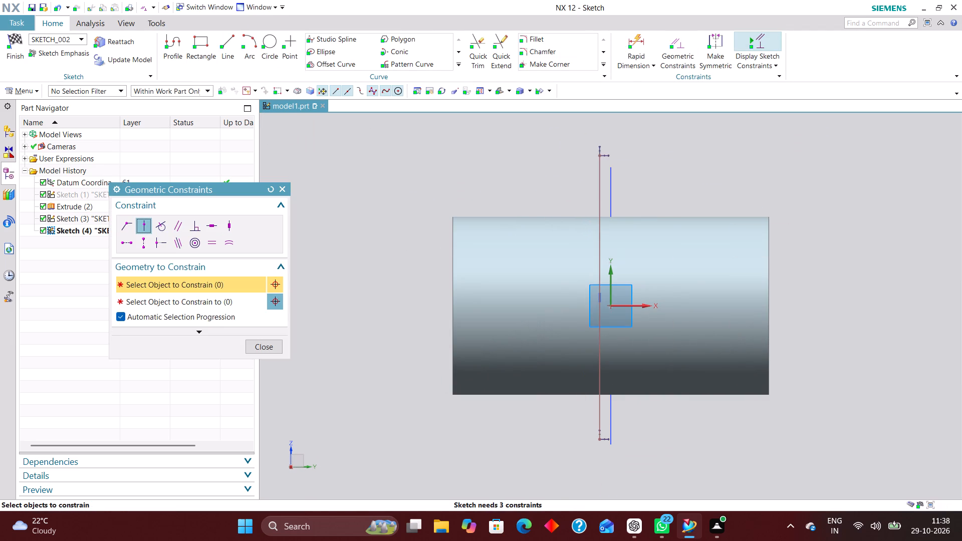
click(595, 296)
click(611, 290)
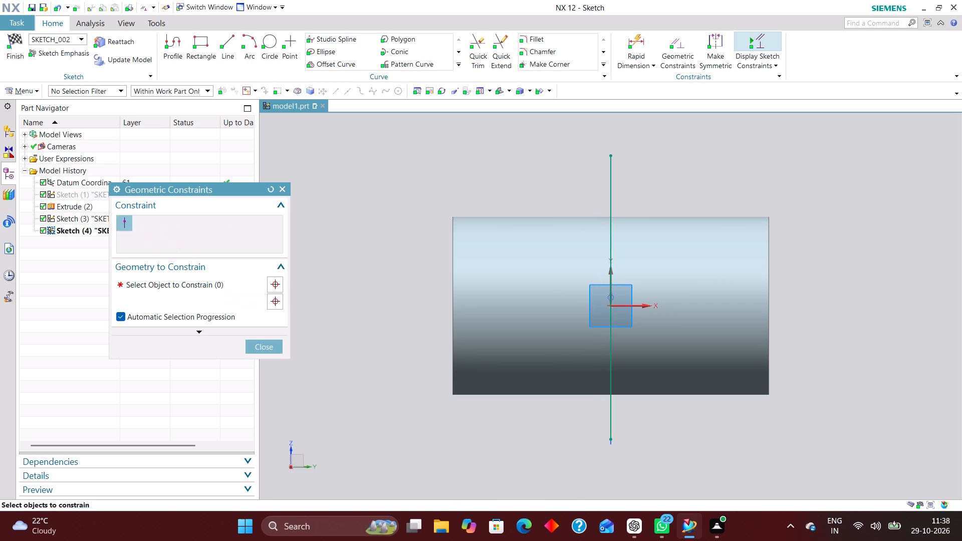
click(278, 347)
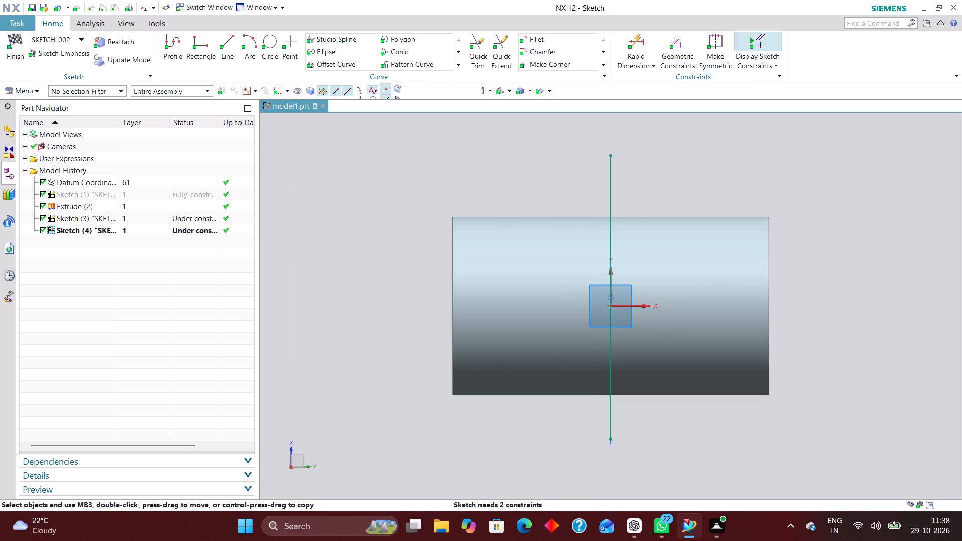
Finish the sketch and extrude its vertical line into a flat sheet from -185 to 195 mm with no Boolean.
click(8, 35)
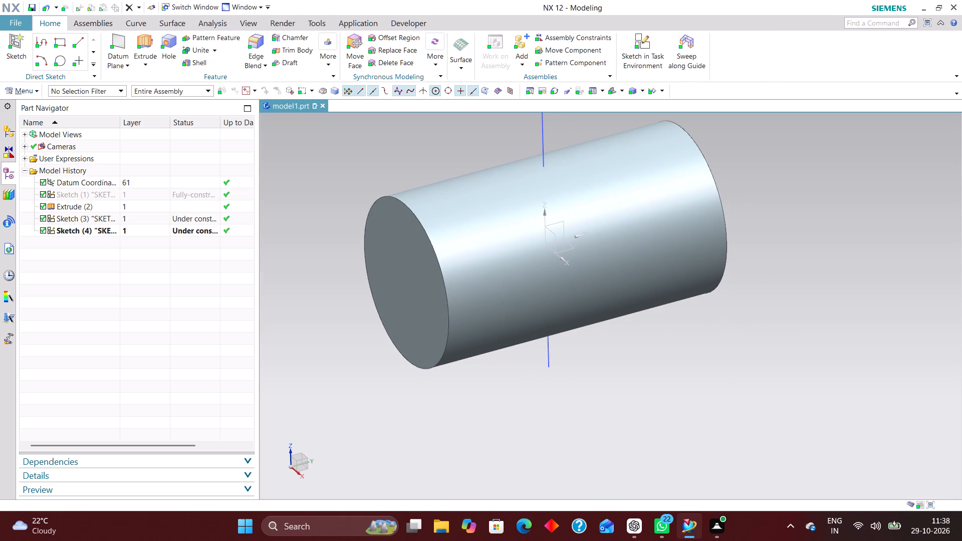
click(143, 44)
click(543, 133)
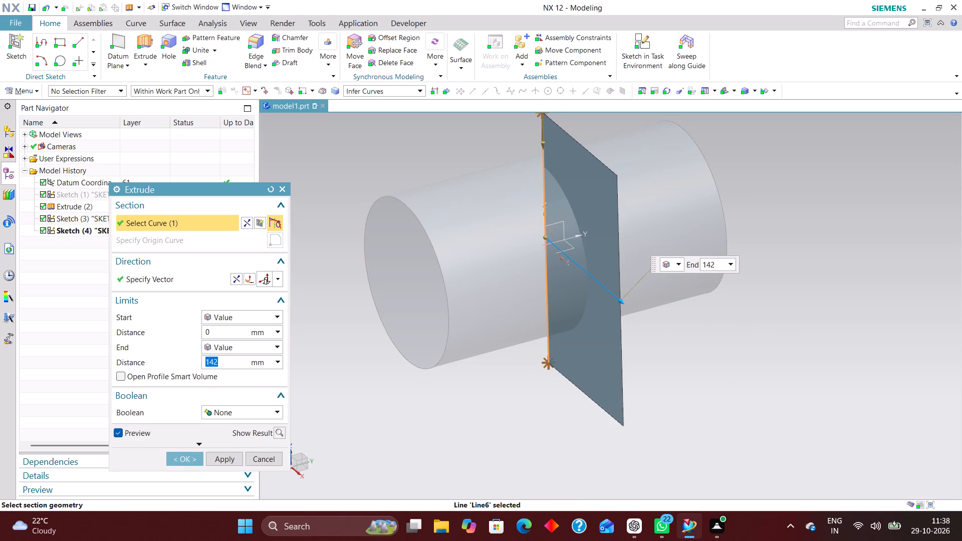
drag(544, 239, 462, 140)
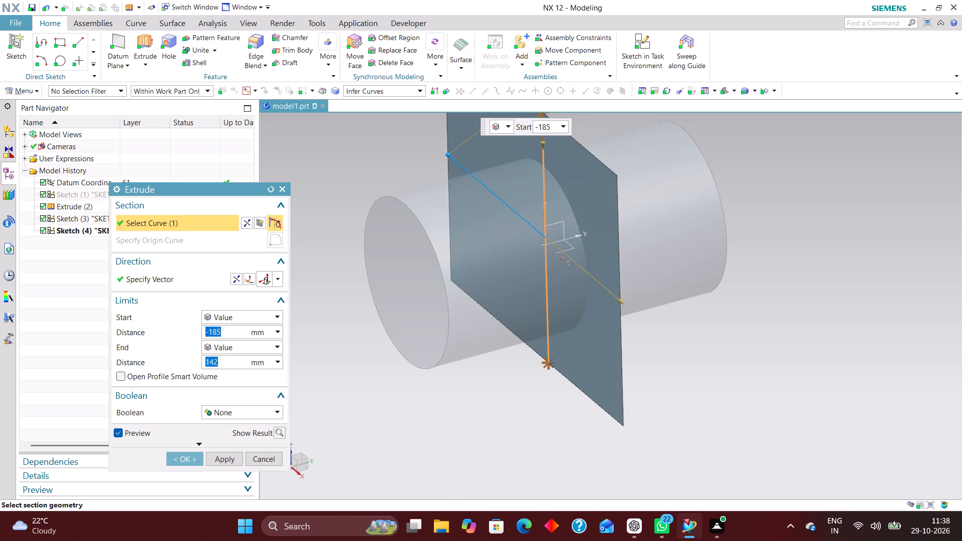
drag(623, 303, 643, 336)
click(188, 453)
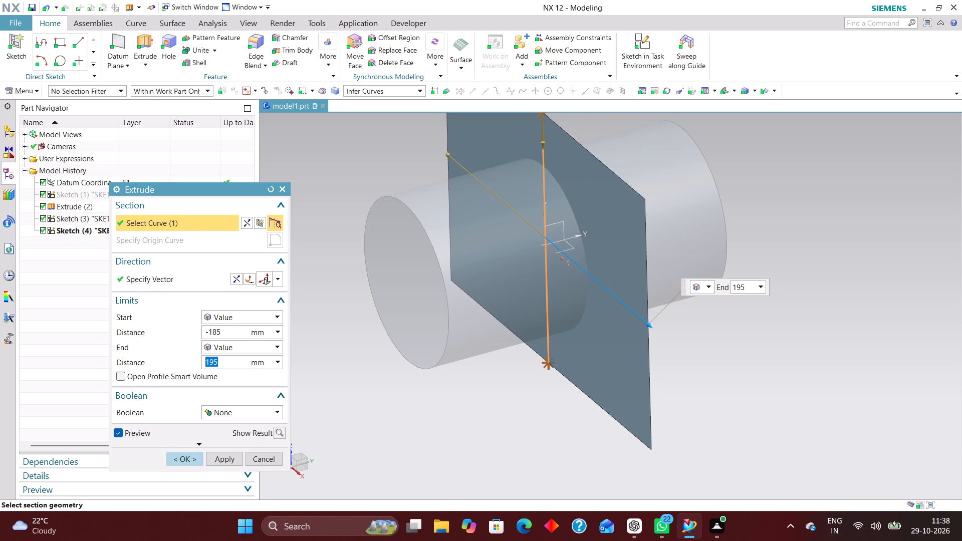
Delete the earlier vertical-line sketch, Sketch (3), from the model history.
scroll(493, 269, down, 2)
click(146, 220)
right_click(146, 220)
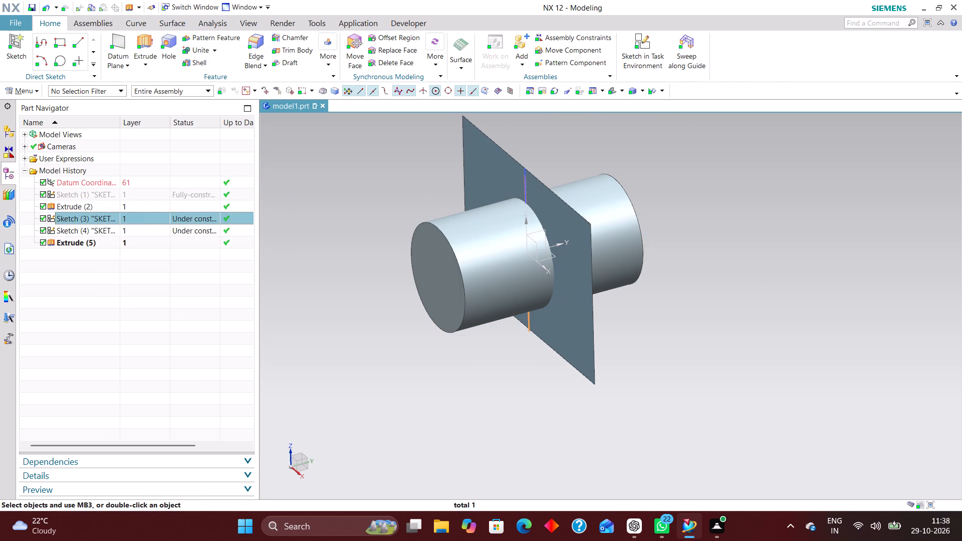
click(245, 174)
Hide the remaining vertical-line sketch, Sketch (4).
scroll(527, 195, up, 1)
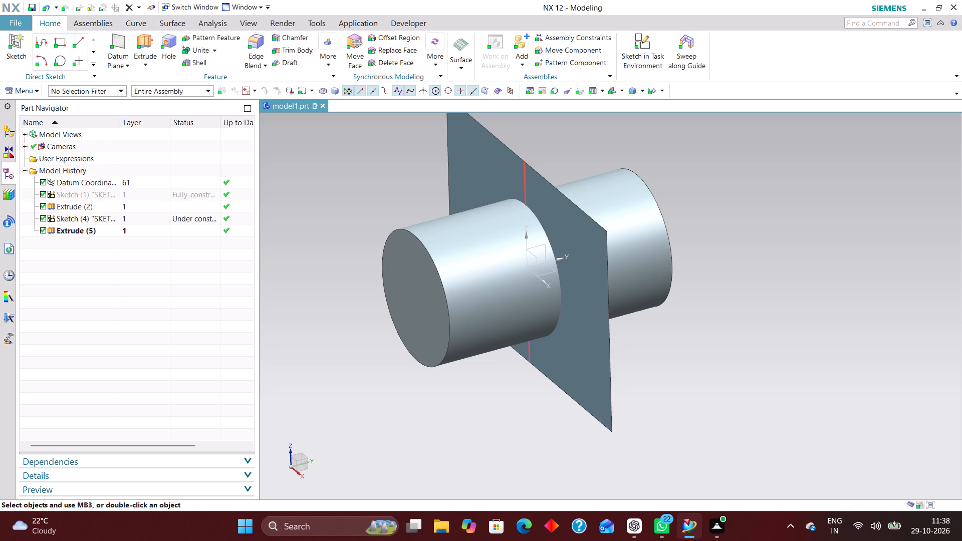
right_drag(525, 174, 512, 257)
Draft the cylinder's side face symmetrically by 10° on both sides along Y, using the flat sheet as parting face.
middle_drag(729, 238, 718, 224)
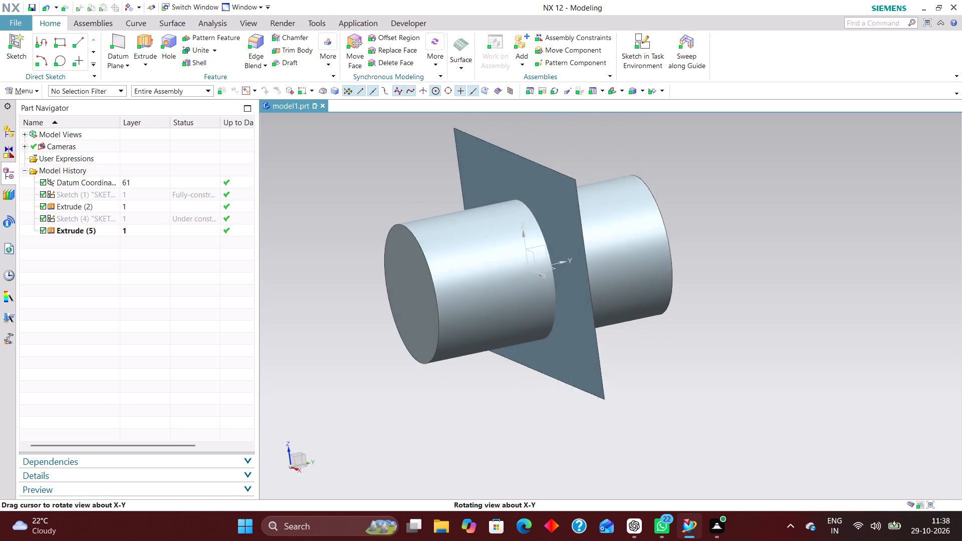
middle_drag(718, 224, 716, 236)
click(293, 64)
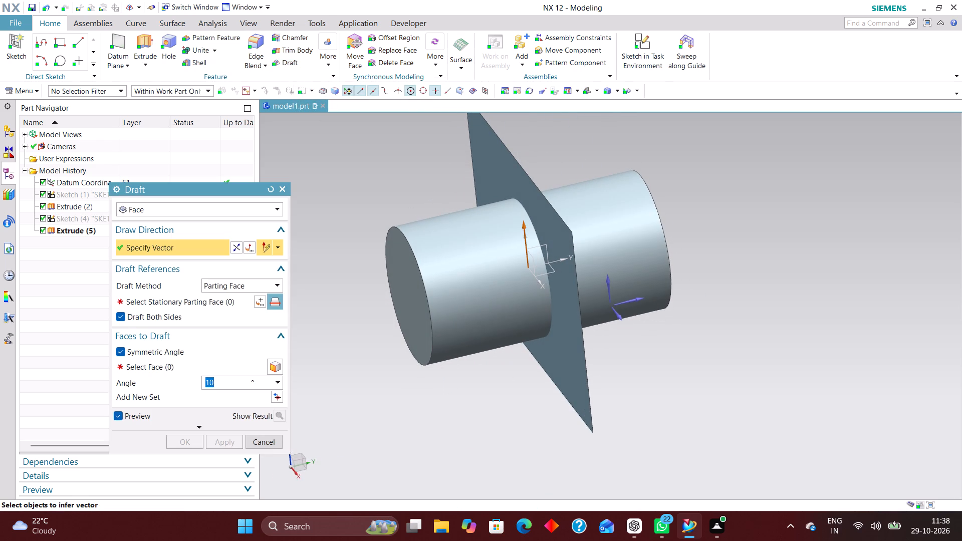
click(562, 259)
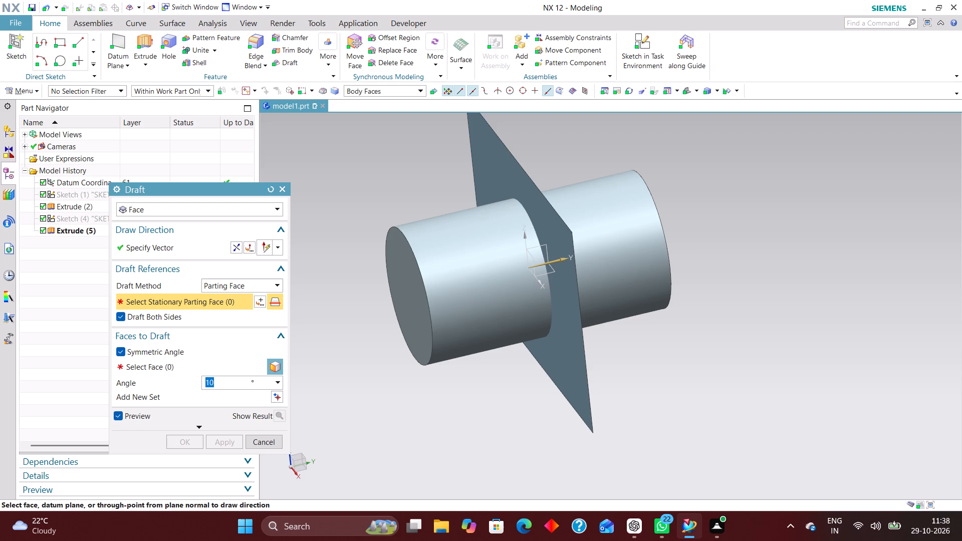
click(557, 220)
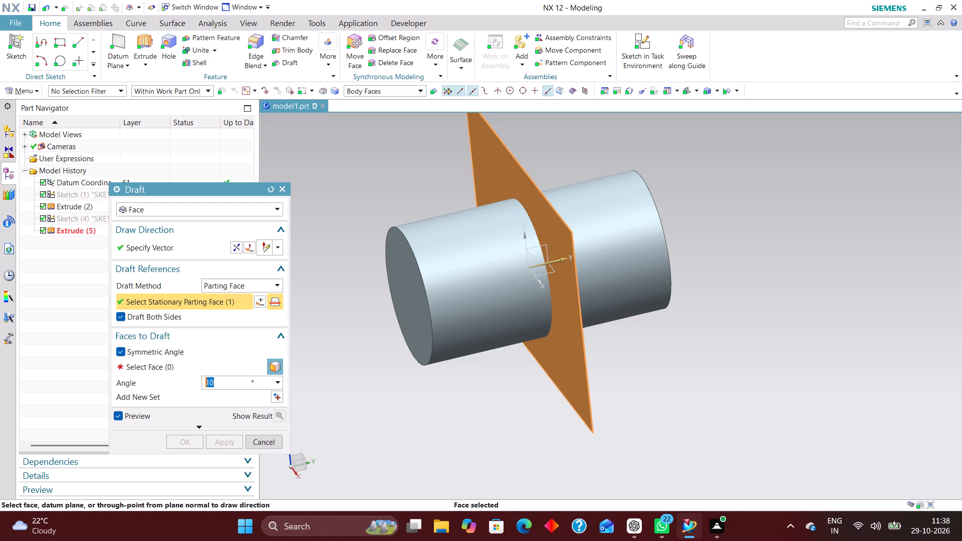
click(181, 369)
click(465, 269)
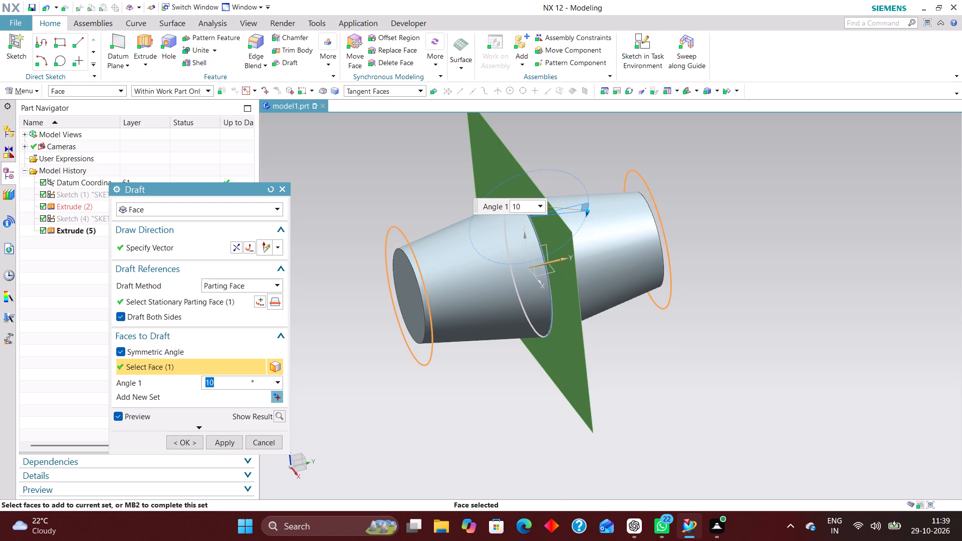
click(183, 438)
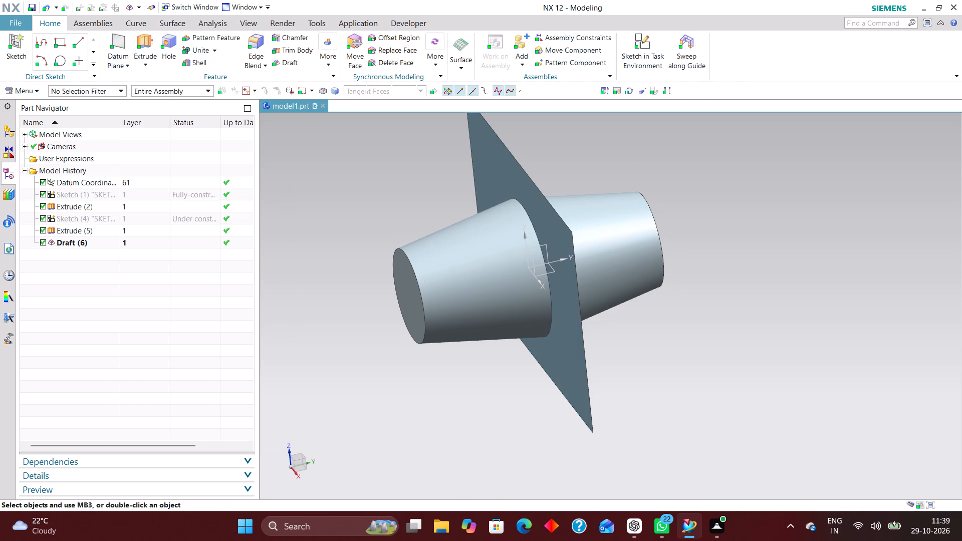
Hide the flat parting sheet.
right_drag(579, 332, 581, 401)
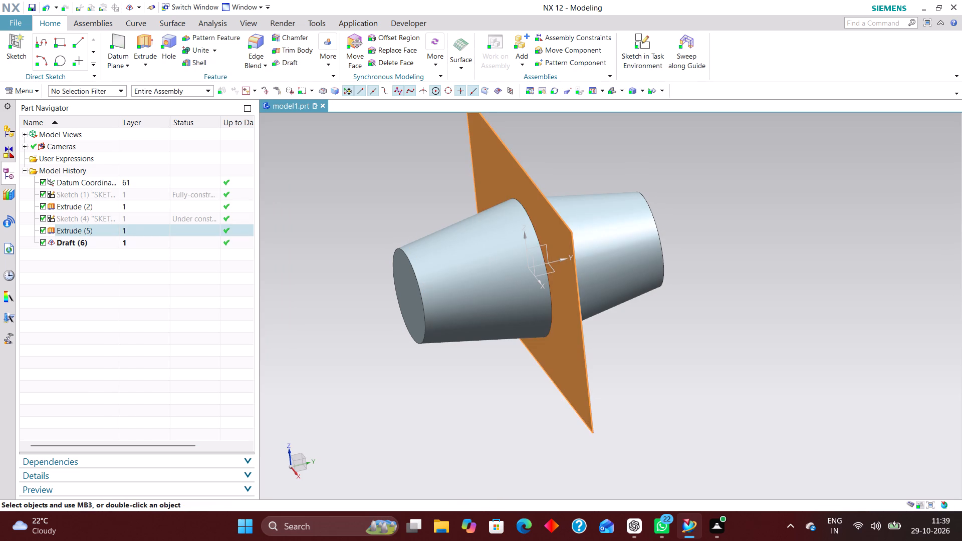
Examine the shape of the drafted body from both ends and in the isometric orientation.
middle_click(625, 357)
scroll(710, 374, up, 1)
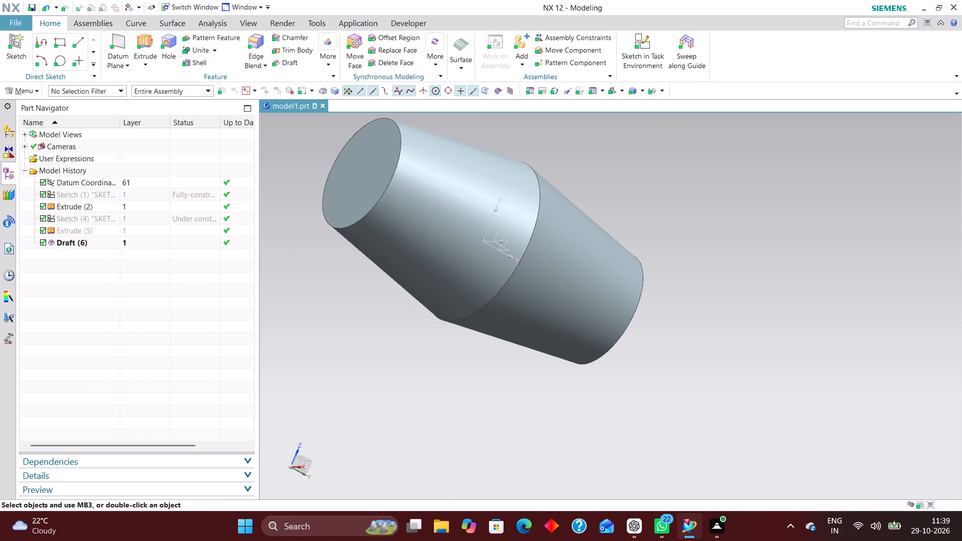
key(End)
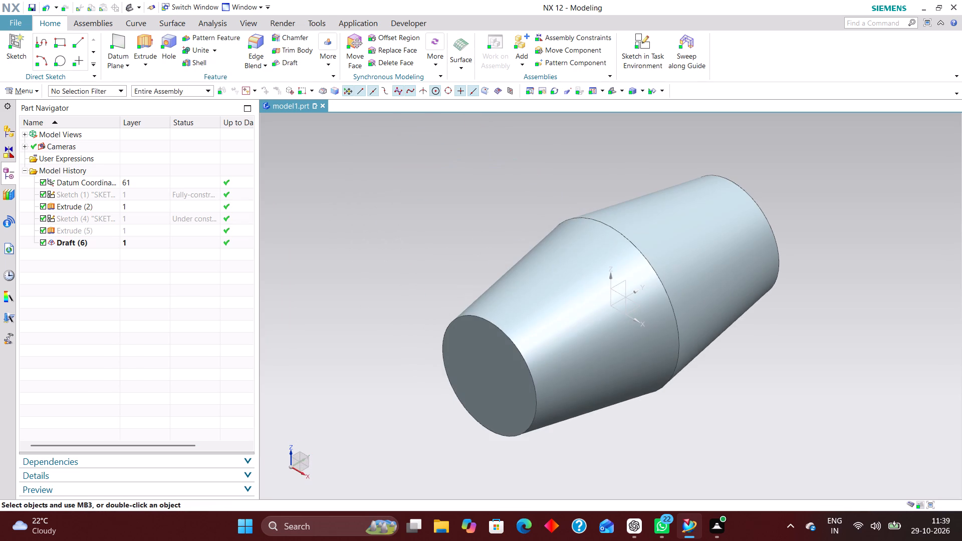
scroll(429, 255, down, 3)
scroll(532, 296, up, 3)
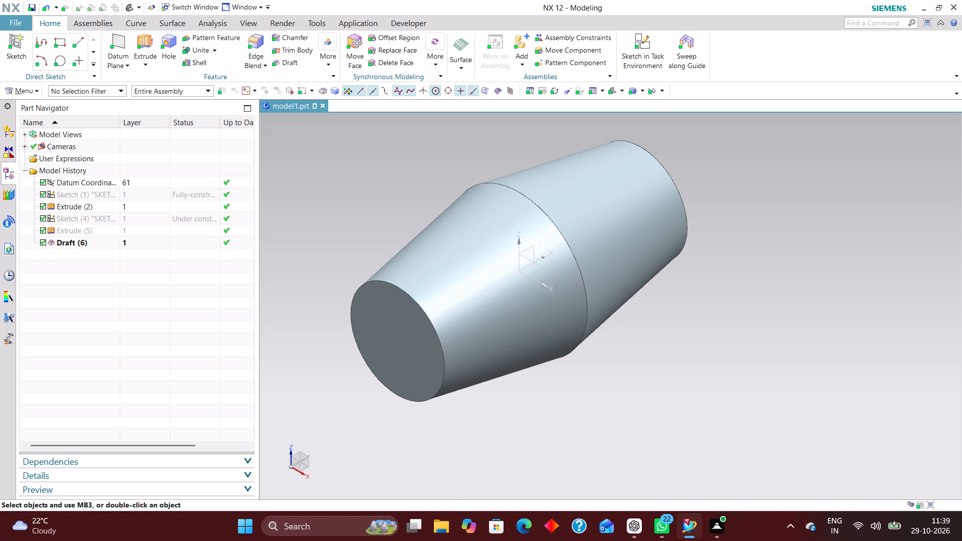
scroll(616, 392, down, 3)
scroll(602, 404, up, 4)
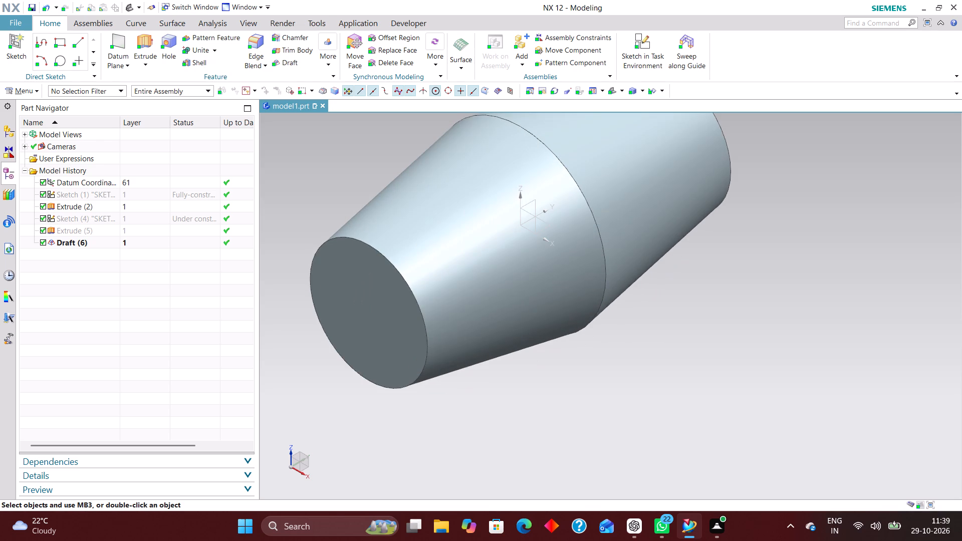
scroll(593, 401, down, 2)
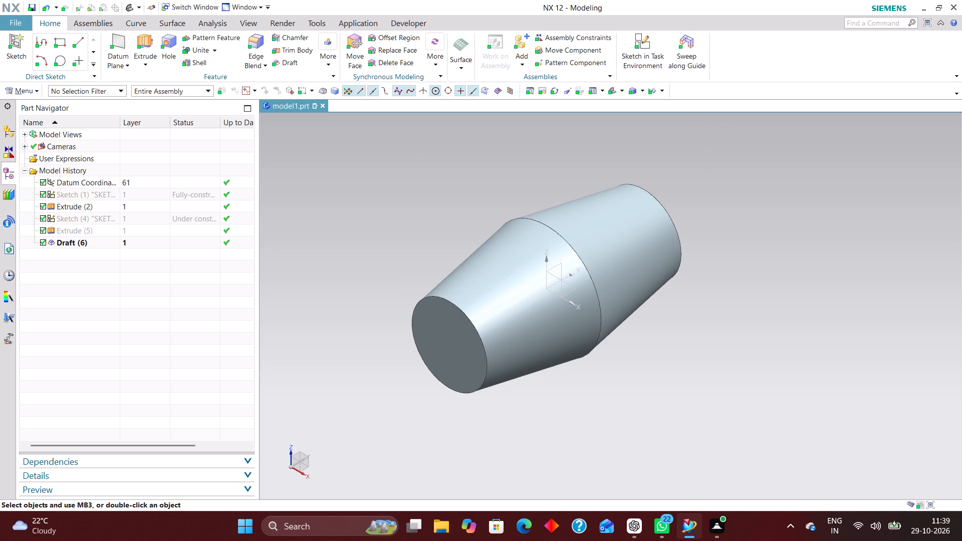
Sketch a 200 mm diameter circle centred on the origin on the XZ datum plane and finish the sketch.
click(649, 45)
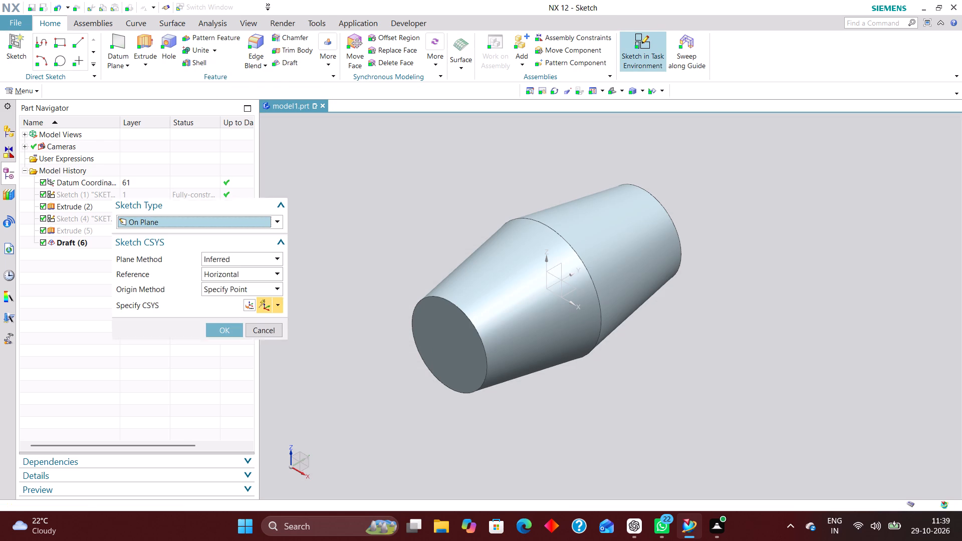
click(563, 284)
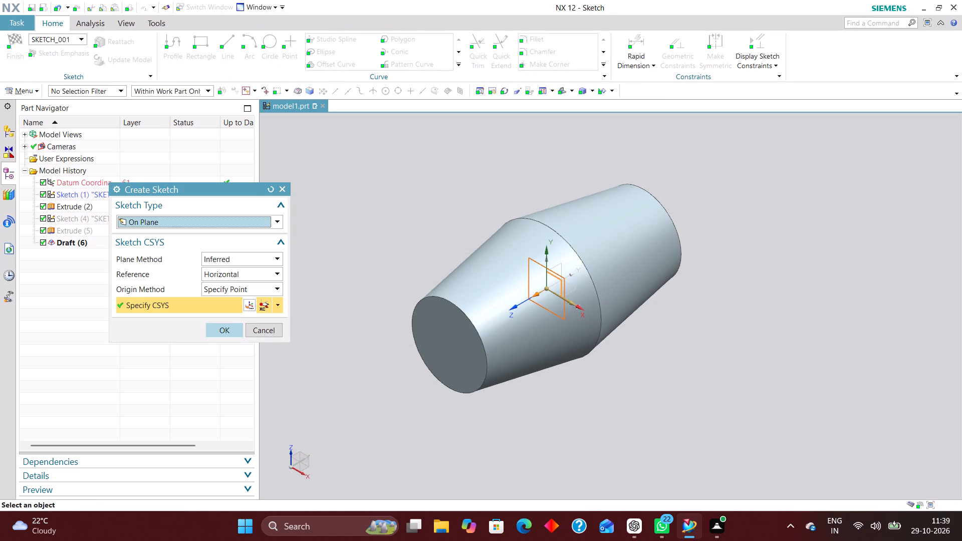
click(217, 332)
click(274, 42)
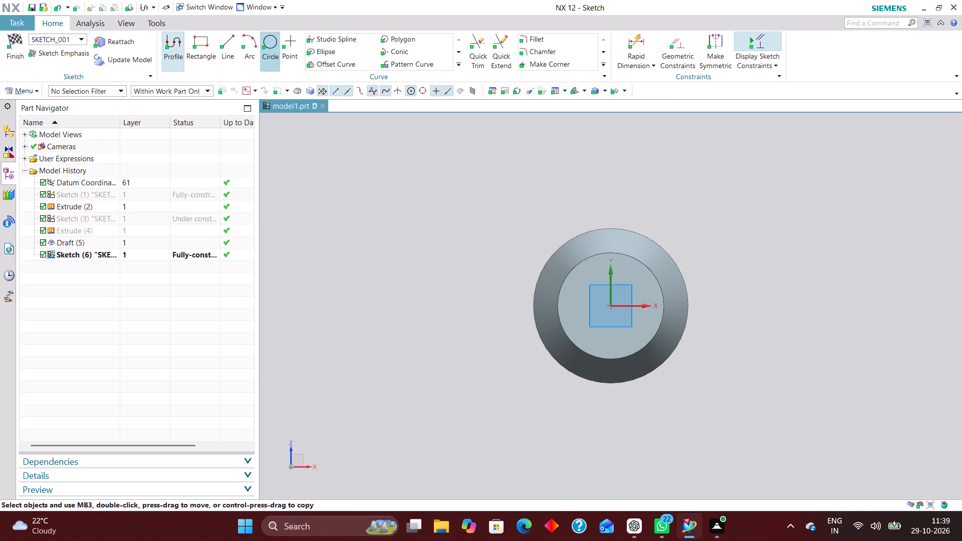
click(610, 307)
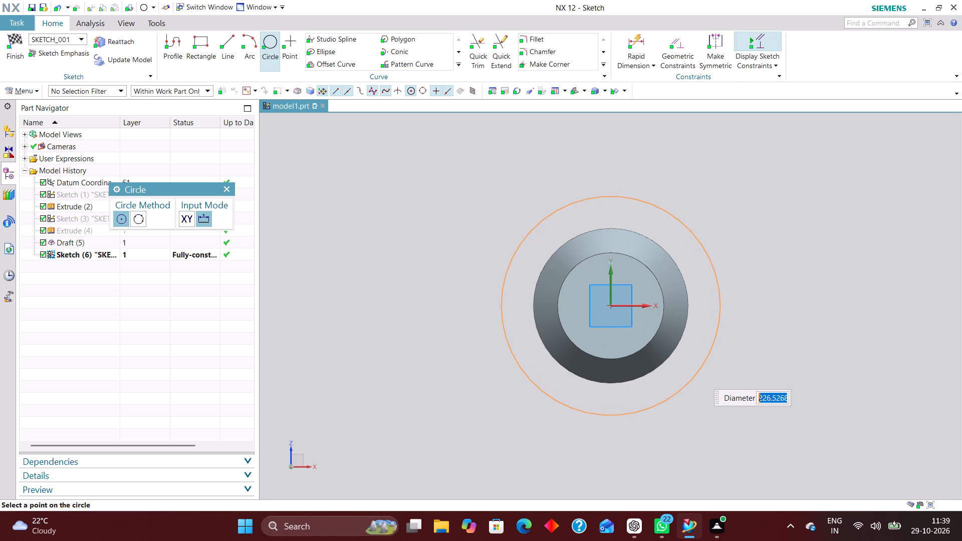
text(200)
key(Return)
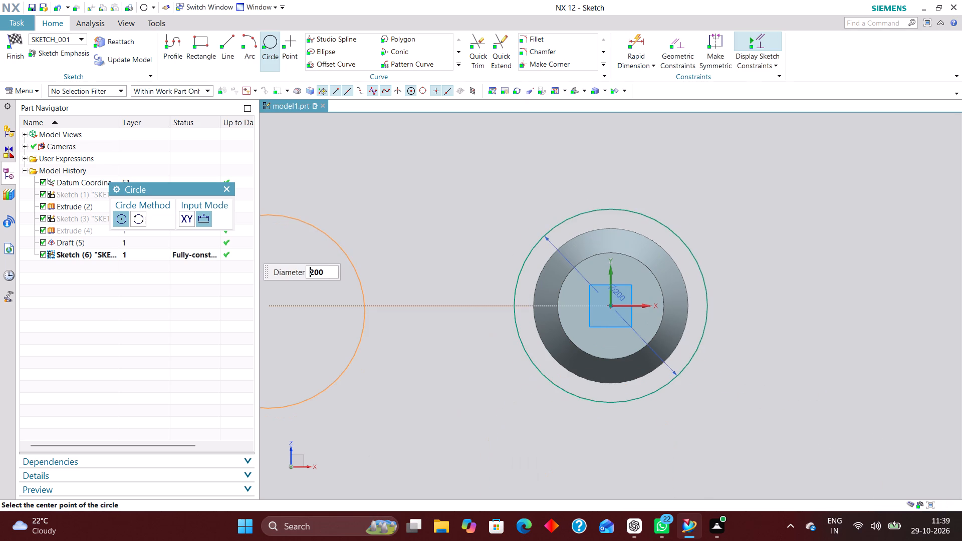
click(232, 191)
click(17, 34)
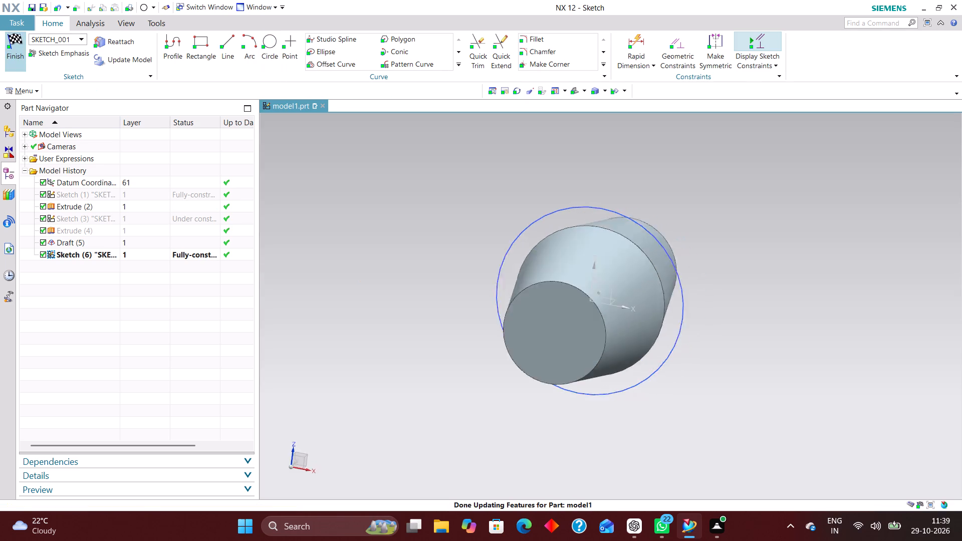
Begin extruding the 200 mm circle along the body's axis with start 0 mm, end 195 mm and no Boolean.
click(143, 40)
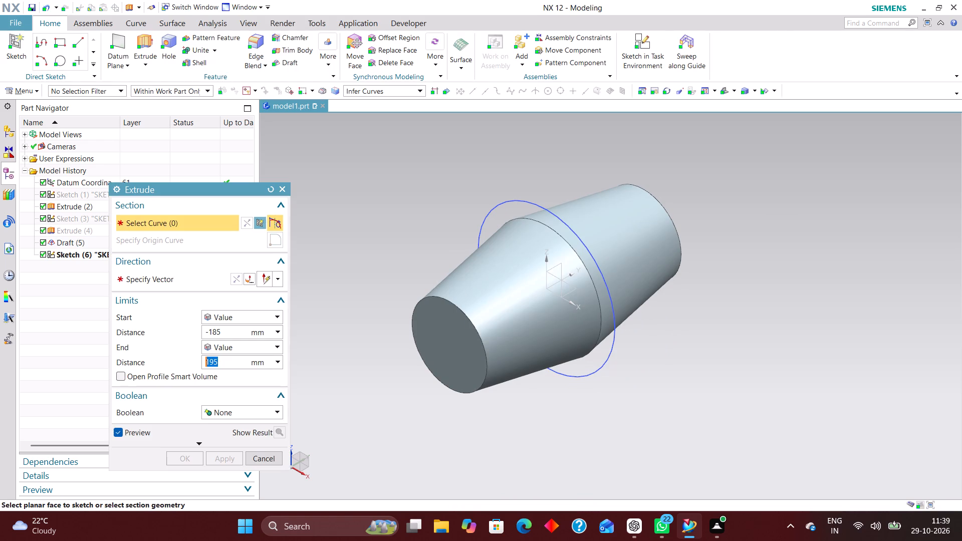
click(528, 204)
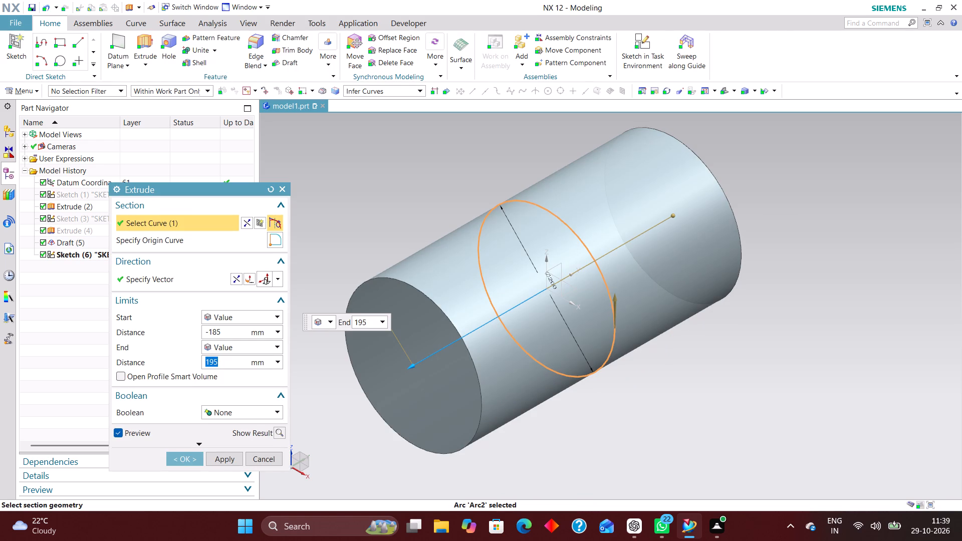
drag(227, 328, 185, 330)
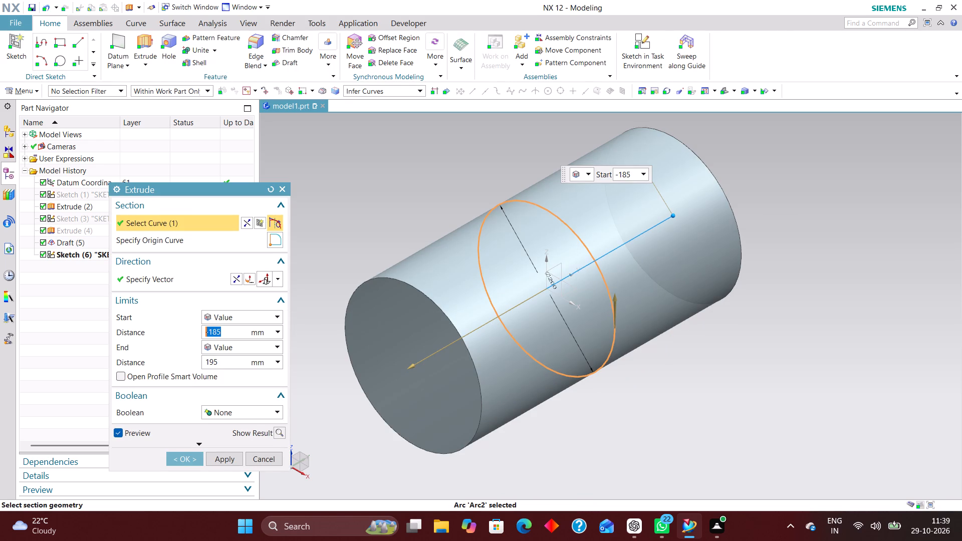
key(0)
key(Return)
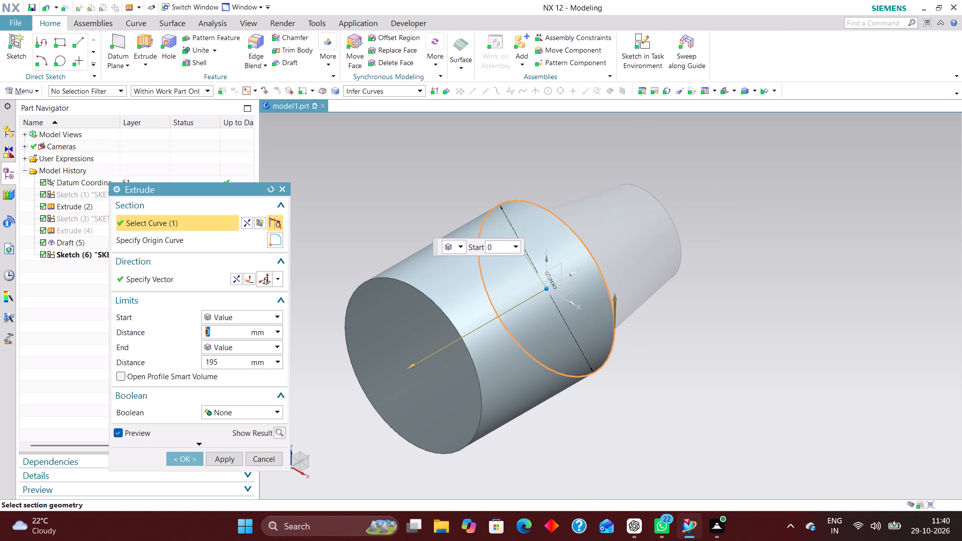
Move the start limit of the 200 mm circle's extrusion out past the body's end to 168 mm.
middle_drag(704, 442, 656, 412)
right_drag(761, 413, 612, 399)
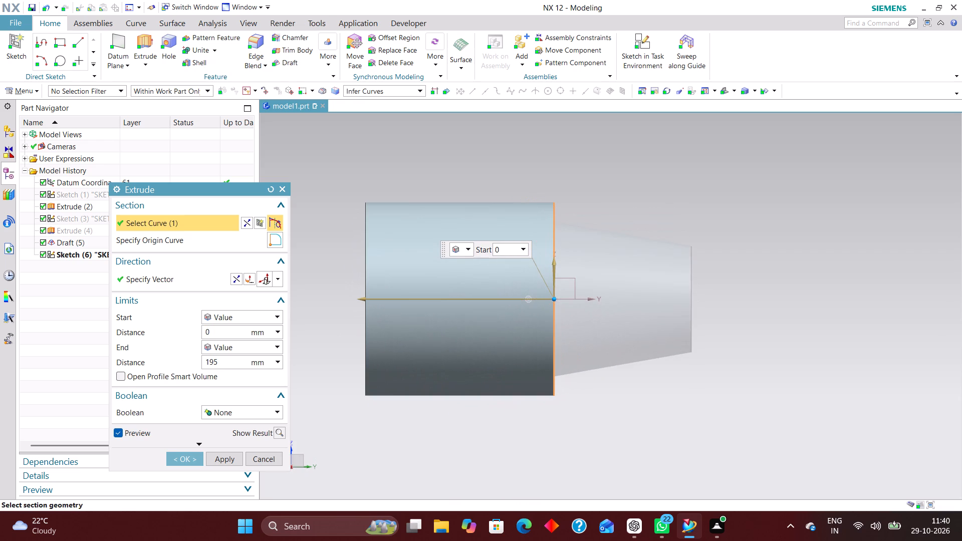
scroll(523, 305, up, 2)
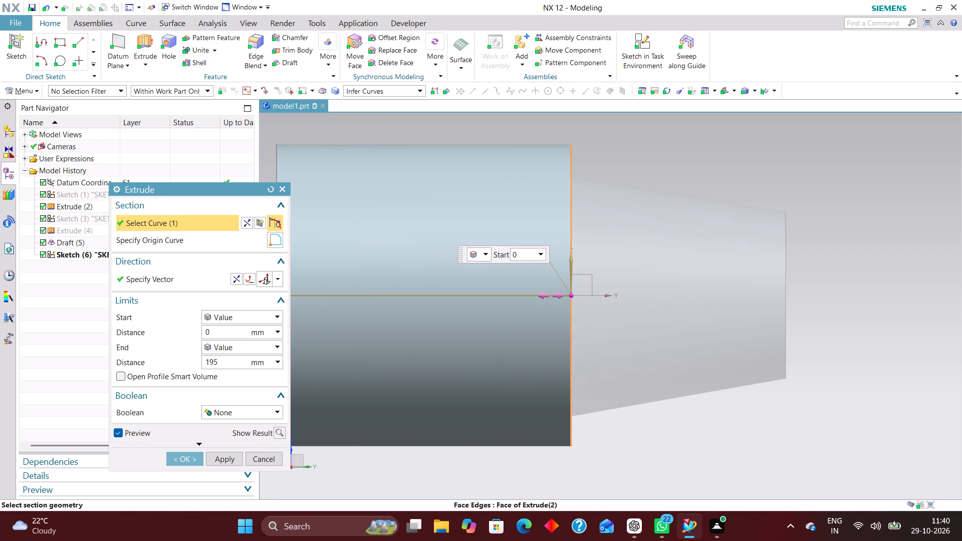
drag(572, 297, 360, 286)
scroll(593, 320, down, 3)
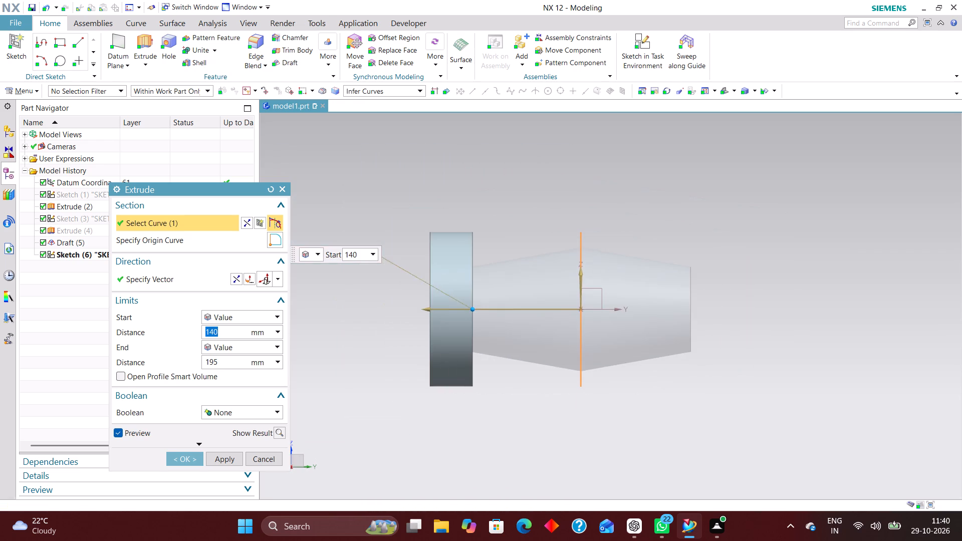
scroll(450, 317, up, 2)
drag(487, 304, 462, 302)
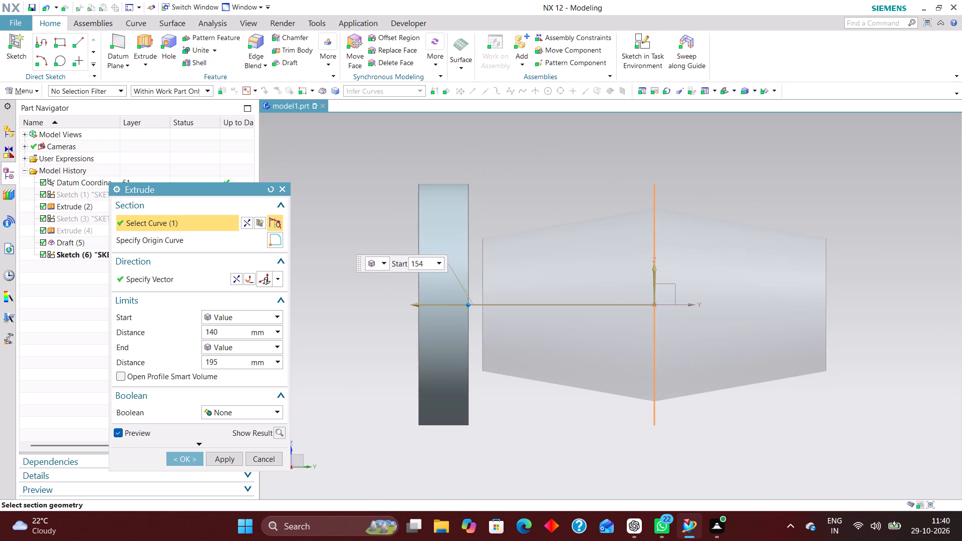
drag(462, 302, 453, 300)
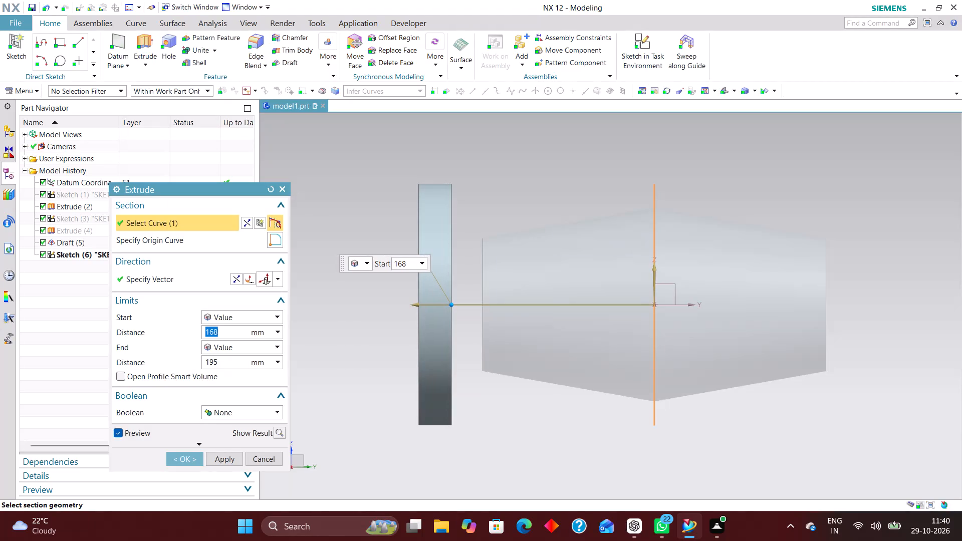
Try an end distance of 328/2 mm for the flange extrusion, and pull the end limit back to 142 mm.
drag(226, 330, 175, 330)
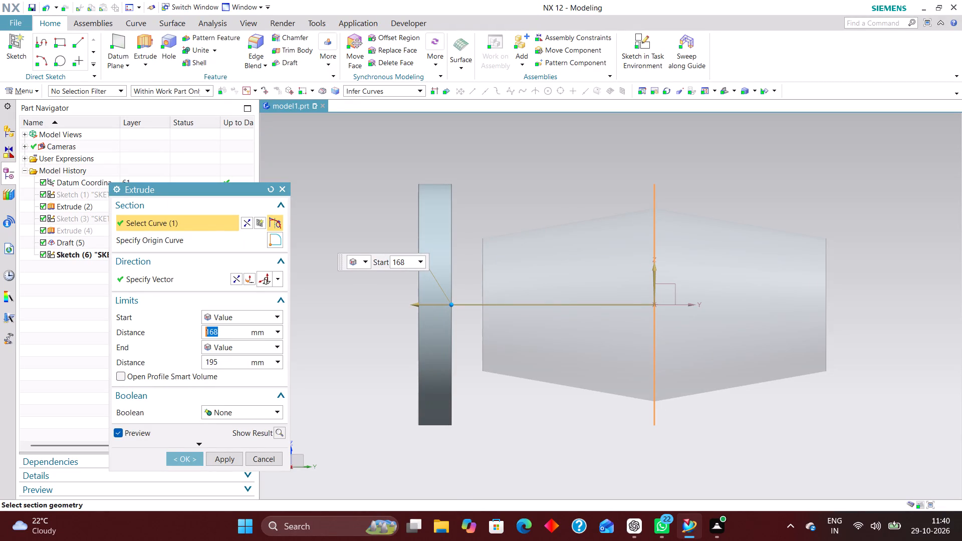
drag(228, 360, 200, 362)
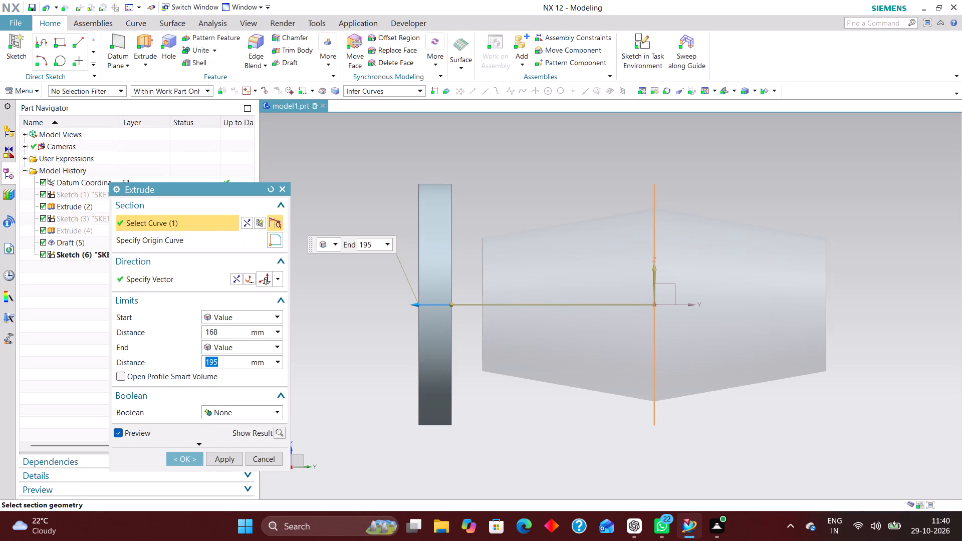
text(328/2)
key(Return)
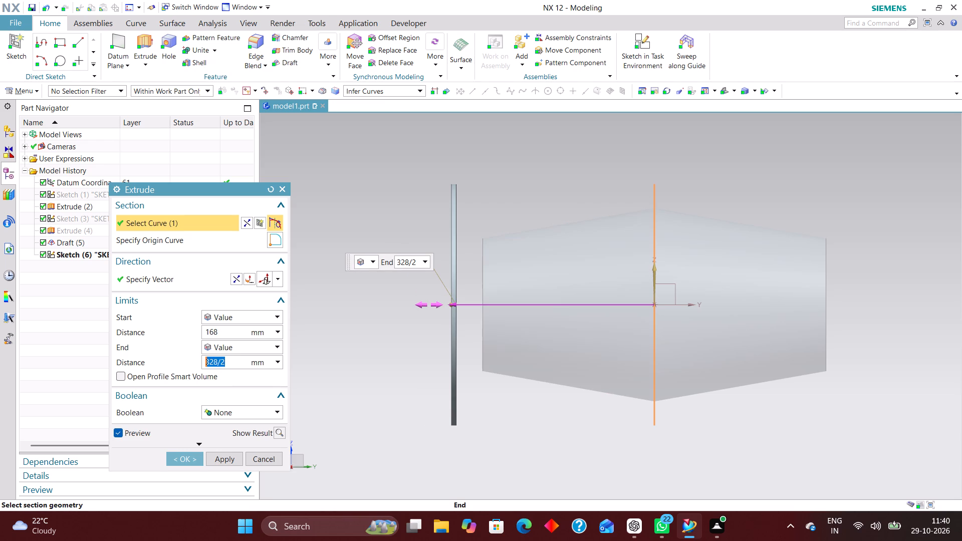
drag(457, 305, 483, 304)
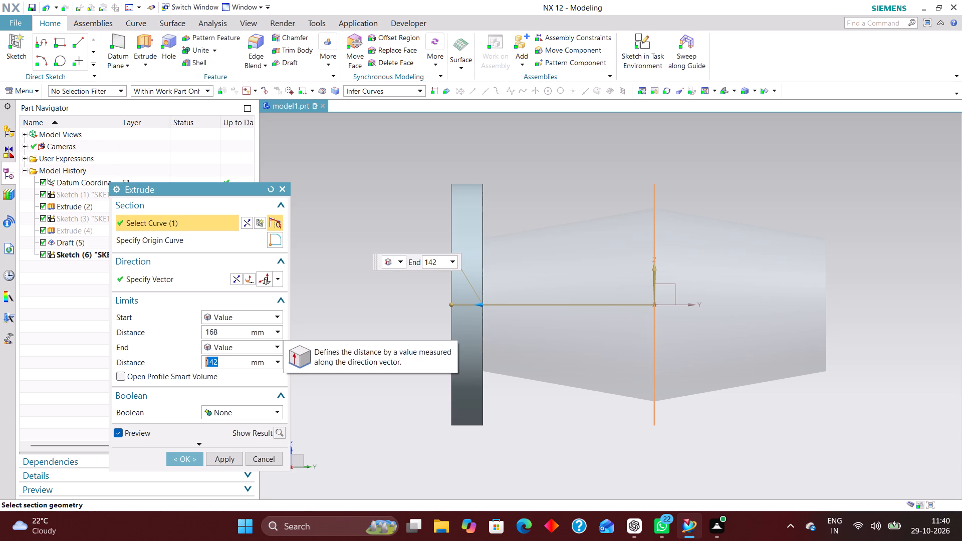
Set the flange extrusion's start distance to 328/2 mm and end distance to 164-22 mm, and create it without a Boolean.
drag(230, 358, 196, 364)
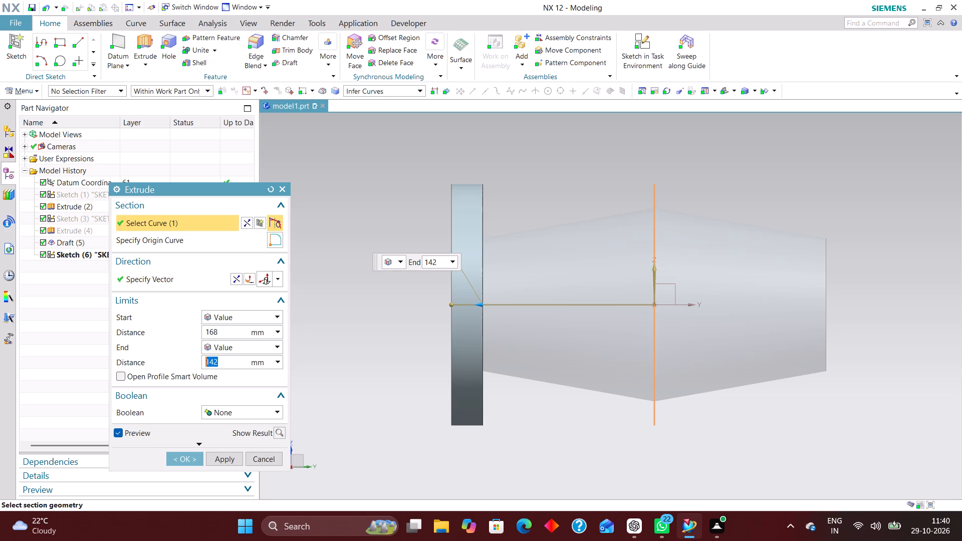
drag(224, 332, 188, 339)
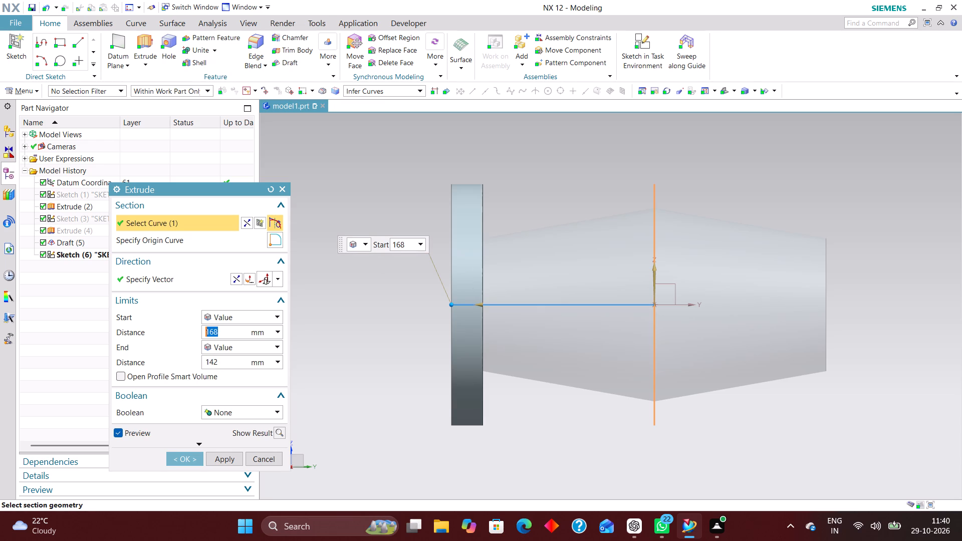
text(328/2)
key(Return)
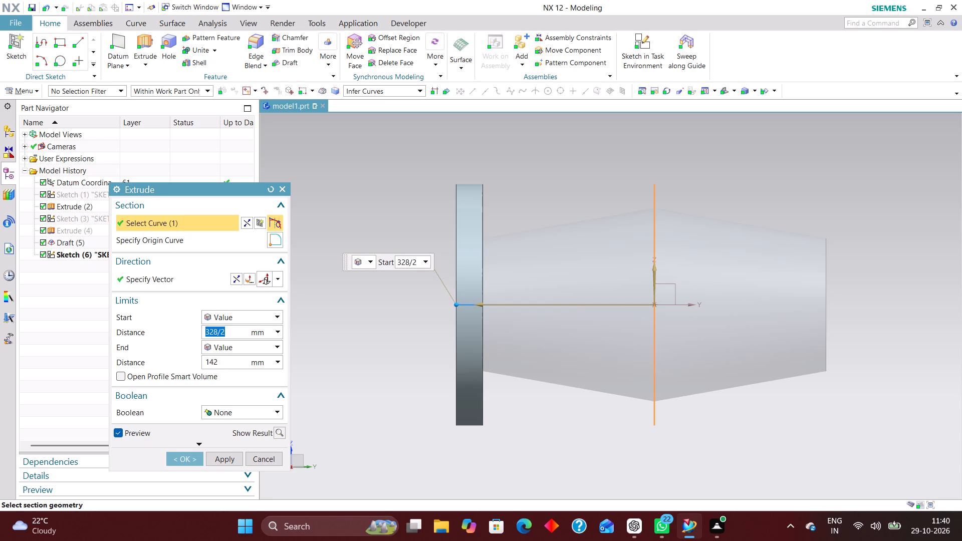
click(221, 362)
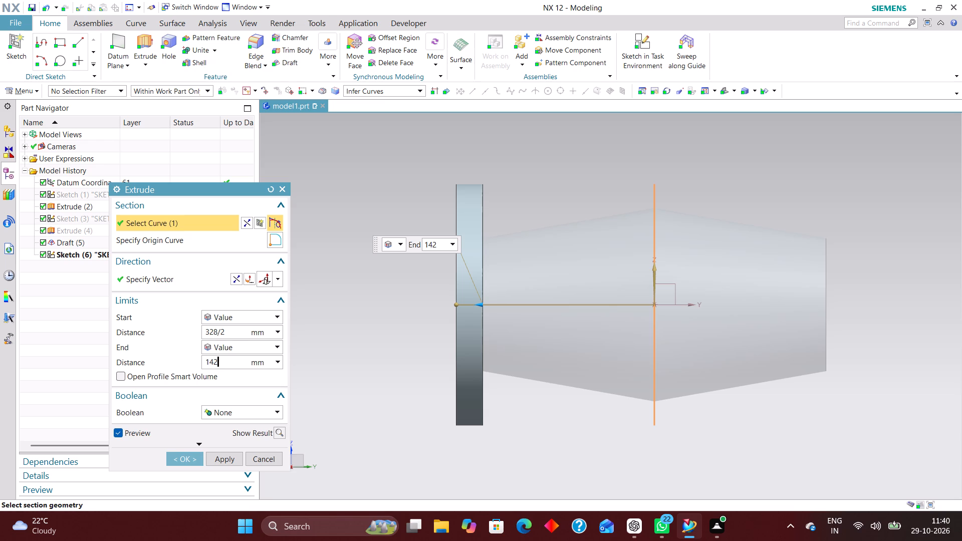
drag(233, 364, 193, 372)
text(164)
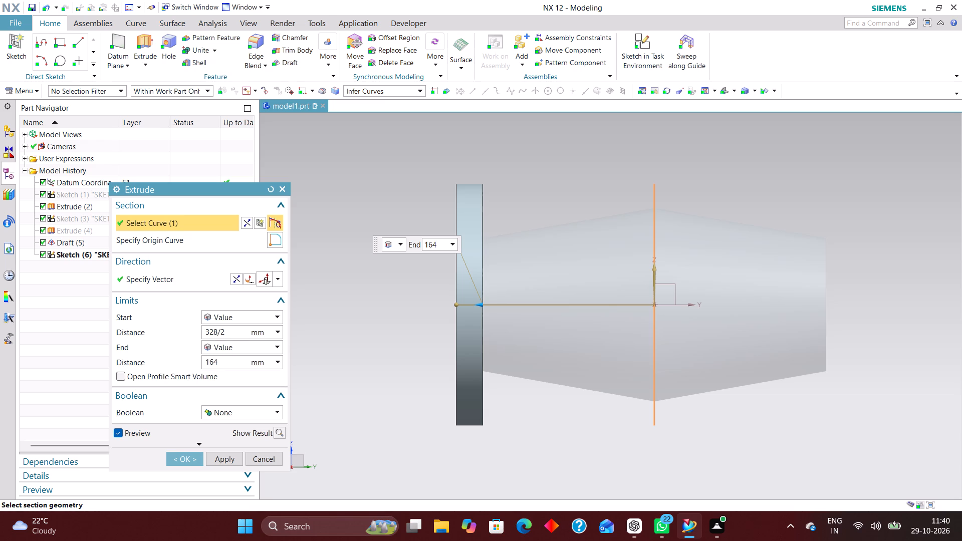
text(-22)
key(Return)
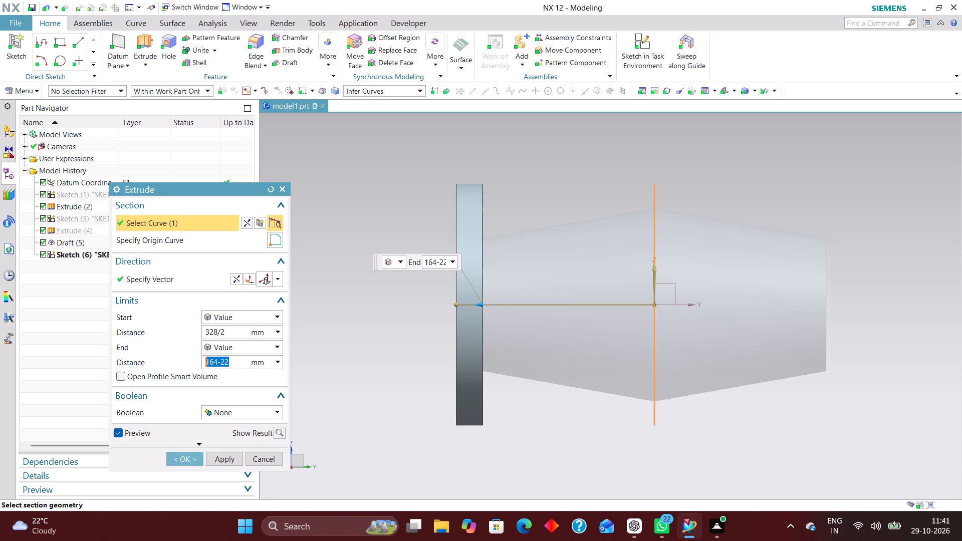
drag(210, 476, 210, 467)
double_click(187, 459)
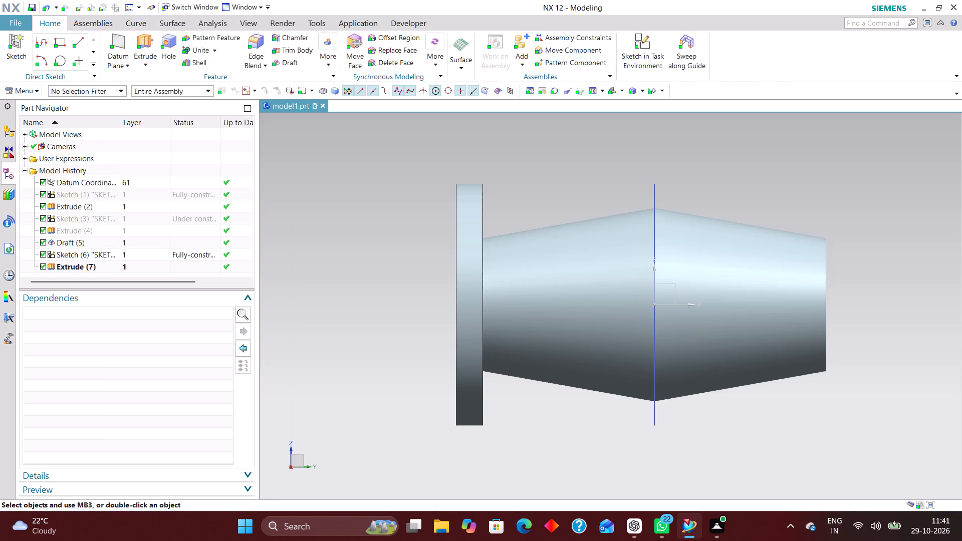
Examine the new end flange and the double-tapered body from several angles.
scroll(396, 381, down, 3)
right_drag(528, 401, 524, 425)
middle_drag(524, 451, 571, 433)
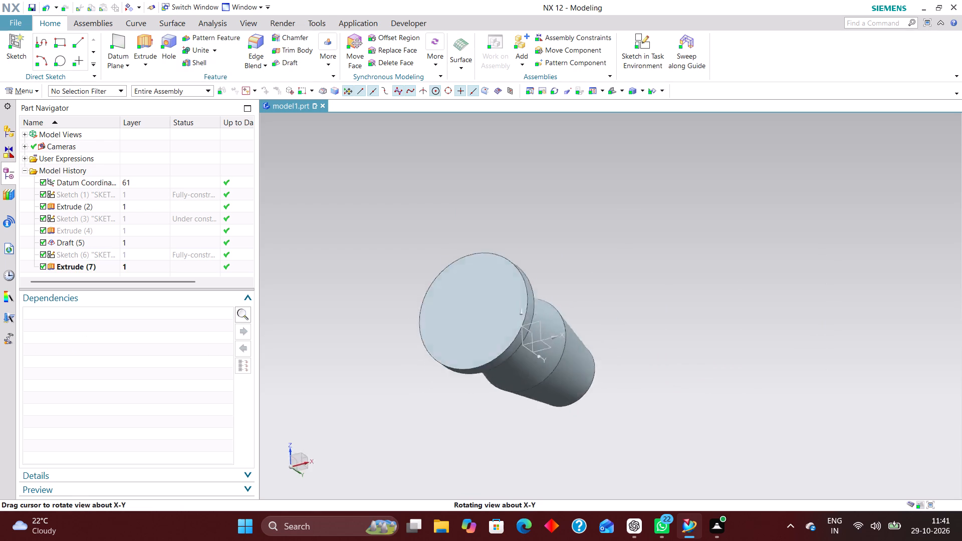
middle_drag(571, 433, 528, 424)
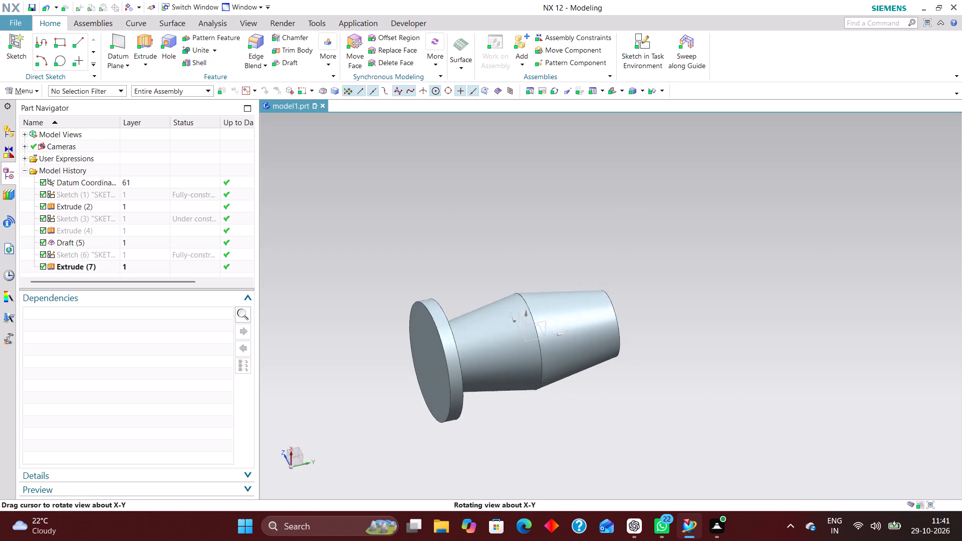
middle_drag(528, 424, 513, 435)
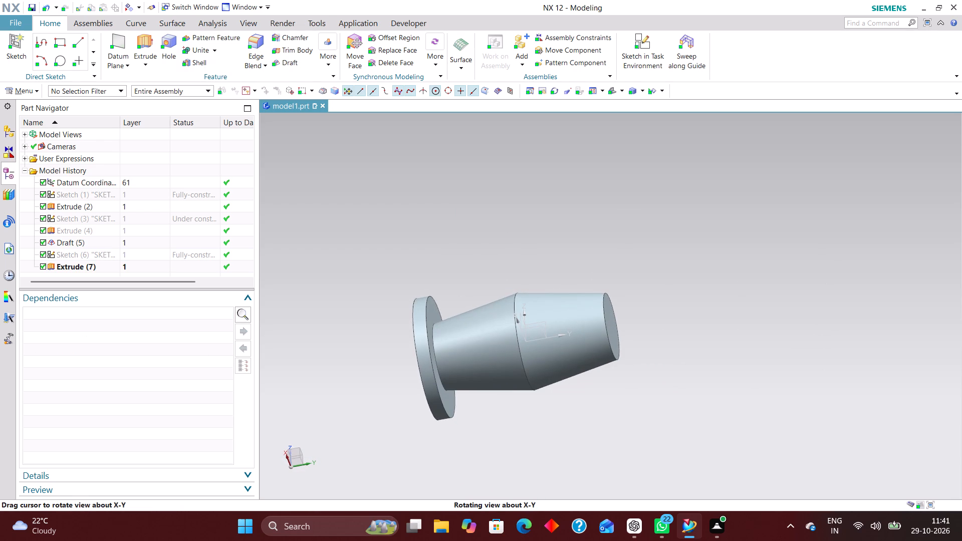
middle_drag(513, 435, 536, 430)
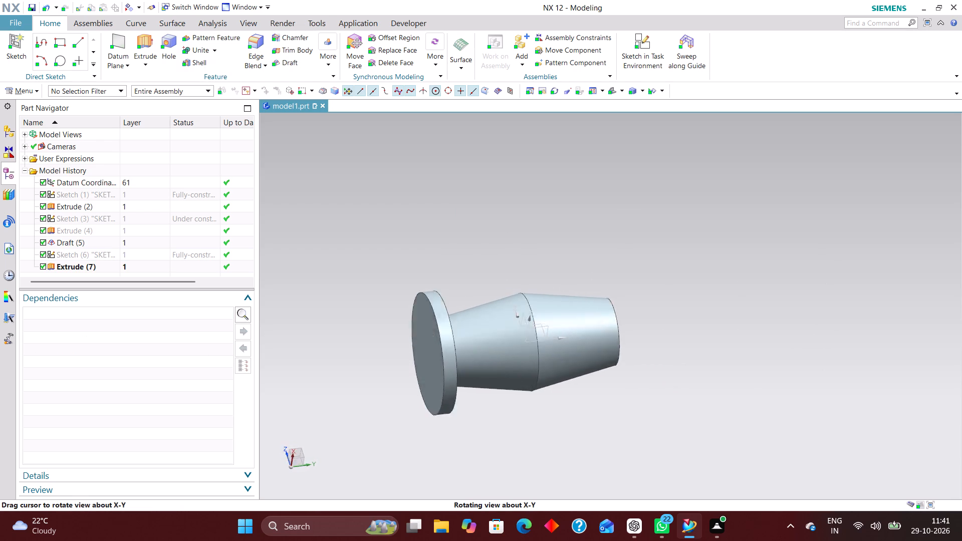
middle_drag(536, 430, 545, 430)
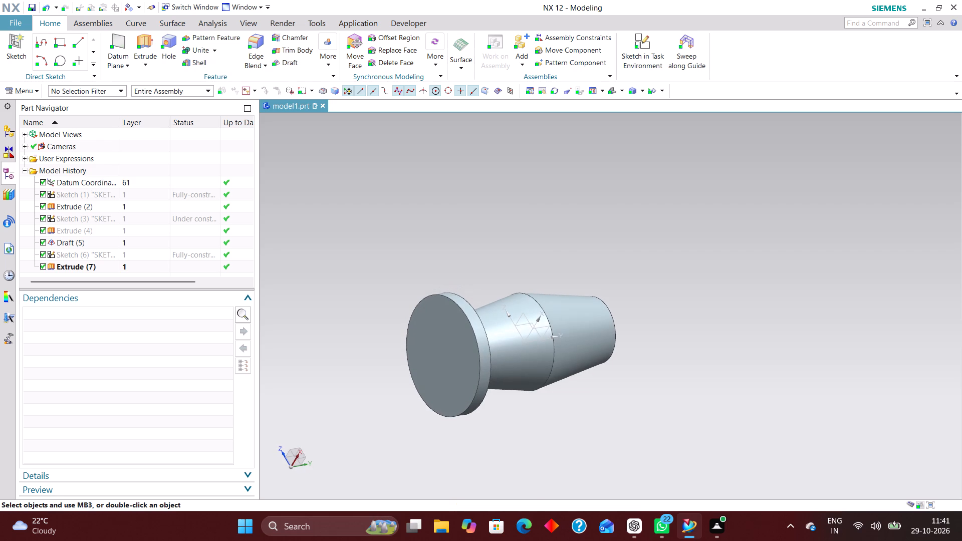
middle_drag(557, 436, 529, 433)
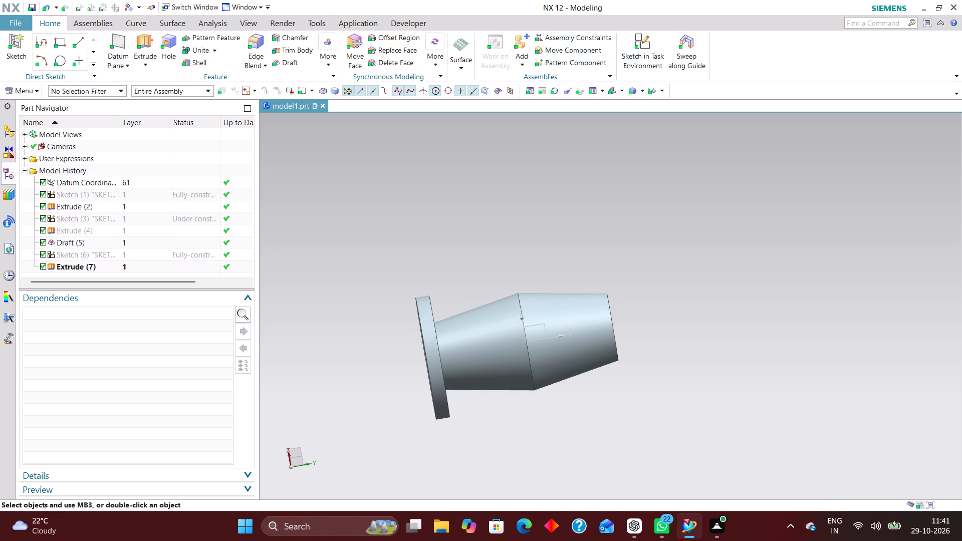
Mirror the end flange extrusion about the XZ datum plane to the body's opposite end using Mirror Feature.
click(328, 59)
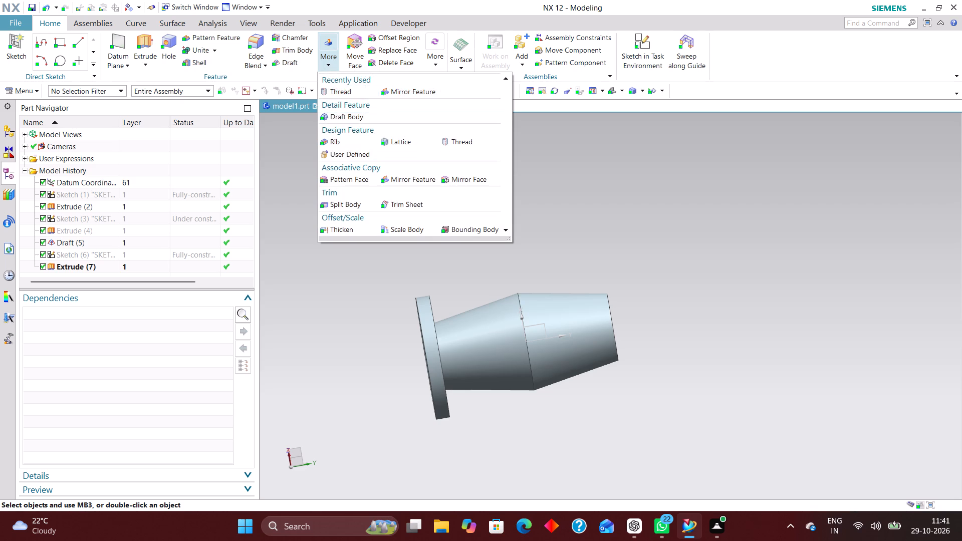
click(434, 91)
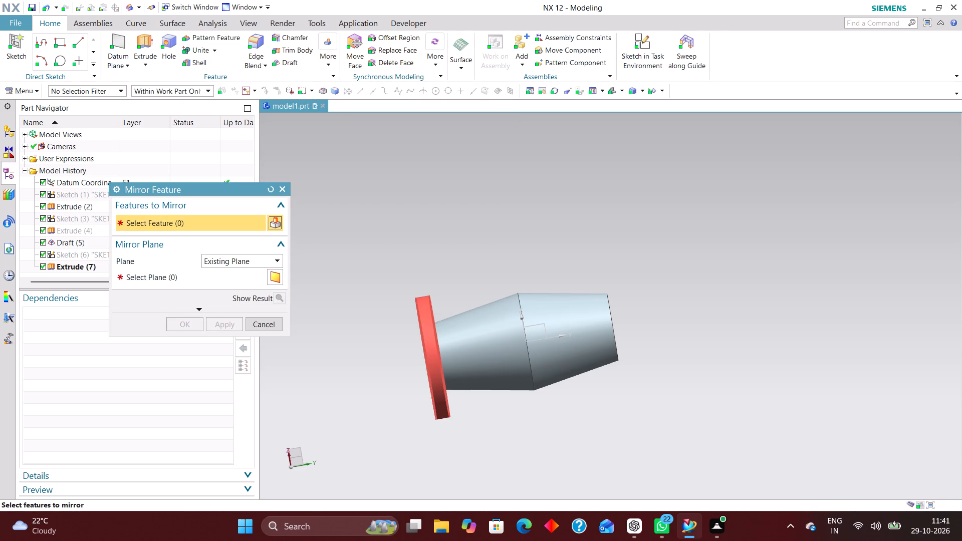
click(425, 312)
click(165, 281)
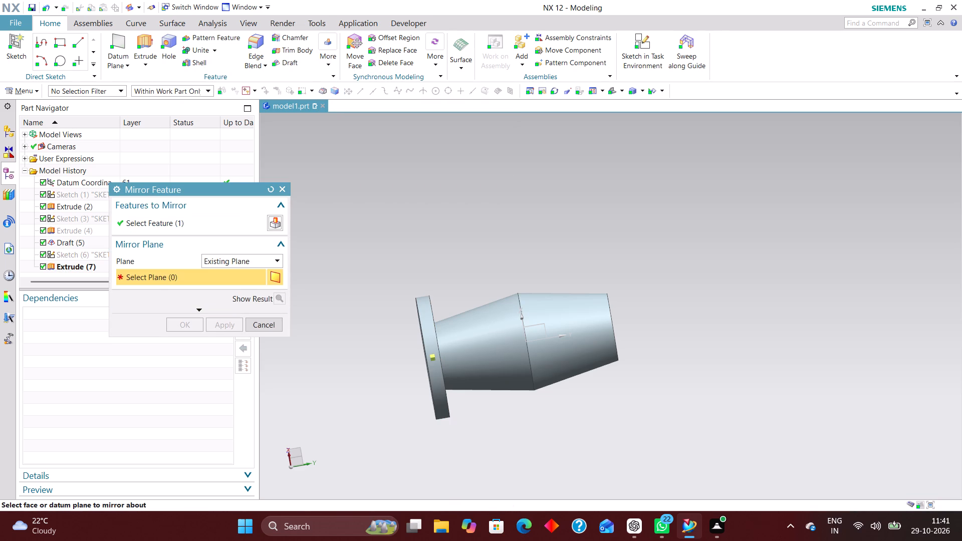
middle_drag(566, 354, 529, 341)
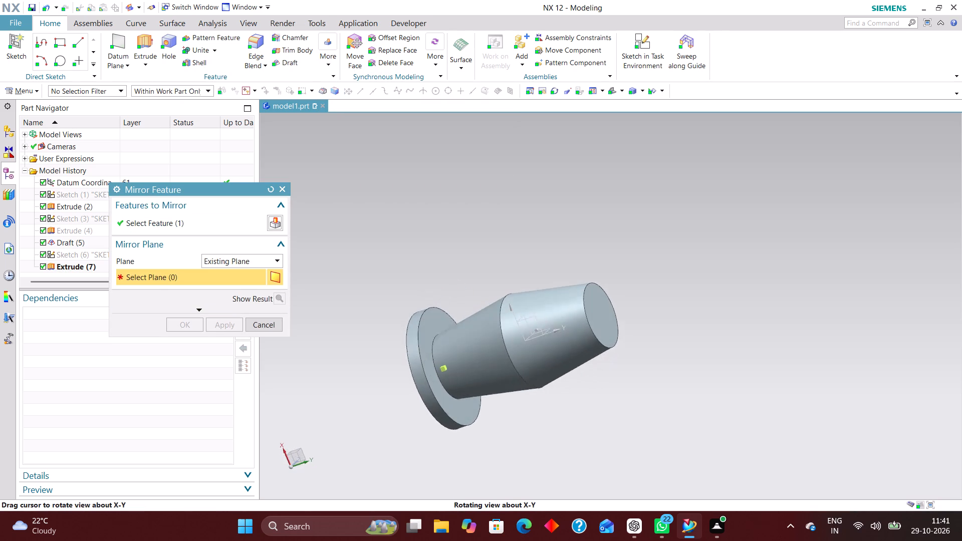
middle_drag(529, 341, 528, 346)
scroll(527, 319, up, 5)
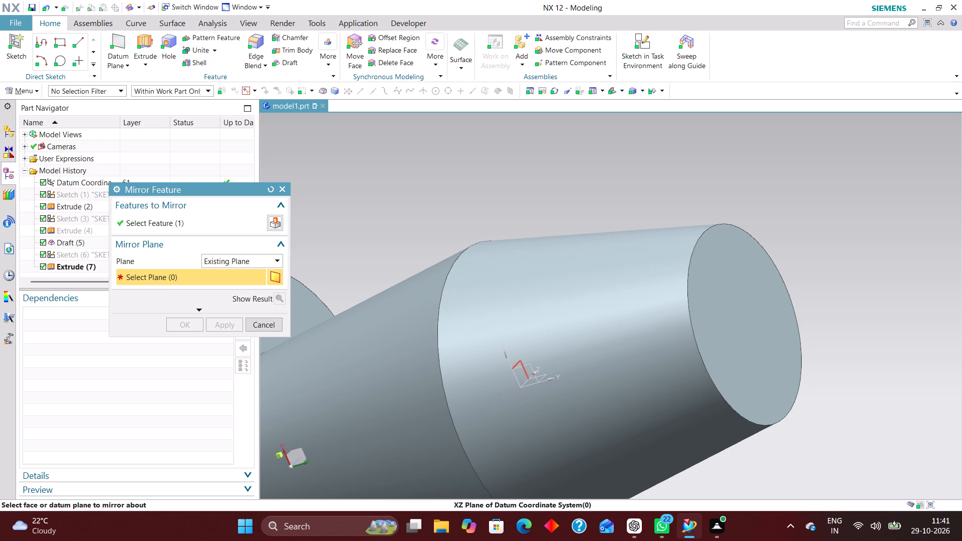
click(518, 357)
click(188, 325)
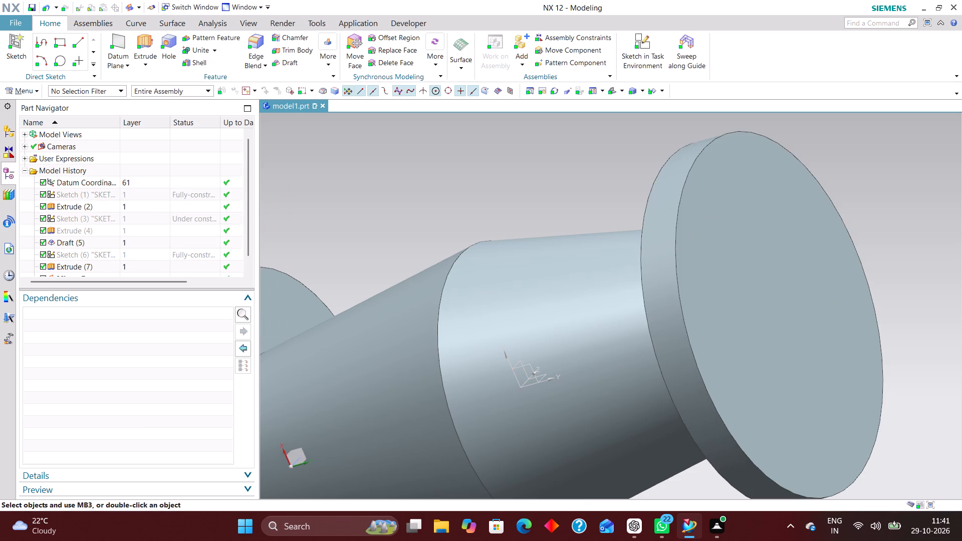
Unite both end flanges as tool bodies with the double-tapered main body as the target.
scroll(514, 248, down, 4)
middle_drag(511, 259, 536, 238)
scroll(543, 225, up, 1)
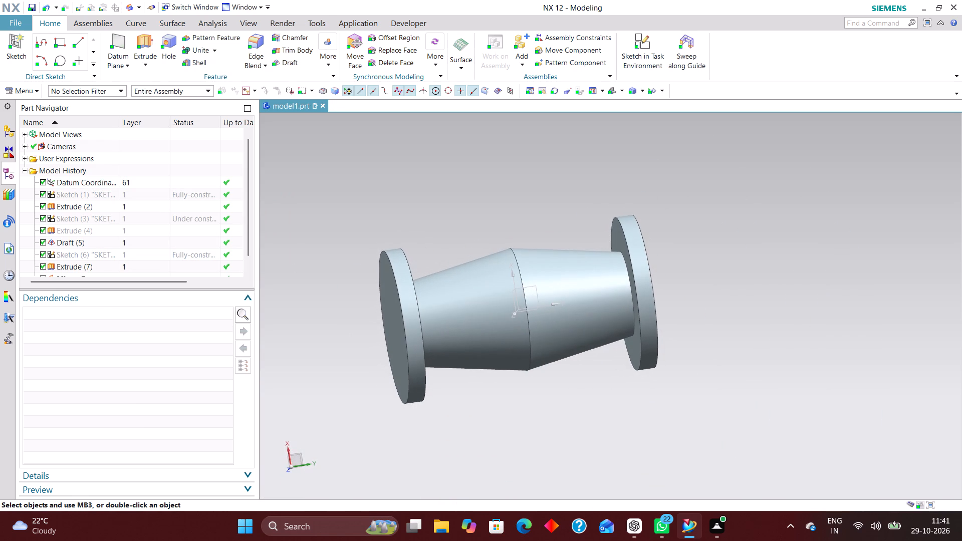
right_drag(676, 216, 533, 193)
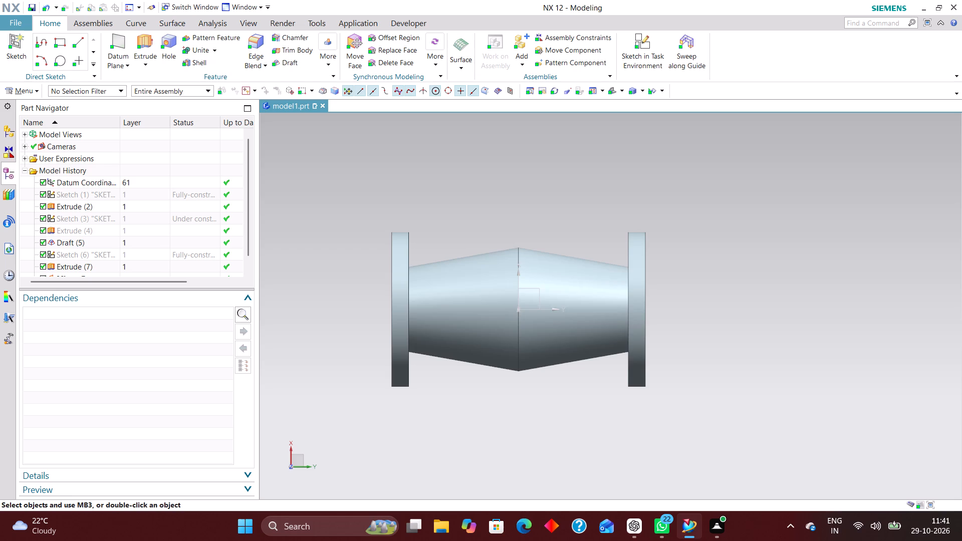
middle_drag(504, 216, 527, 229)
click(249, 298)
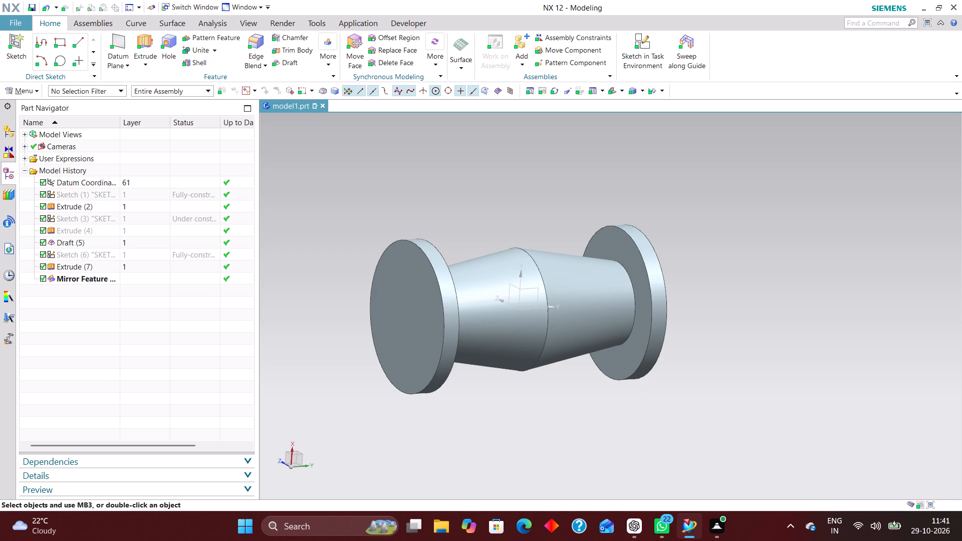
click(201, 51)
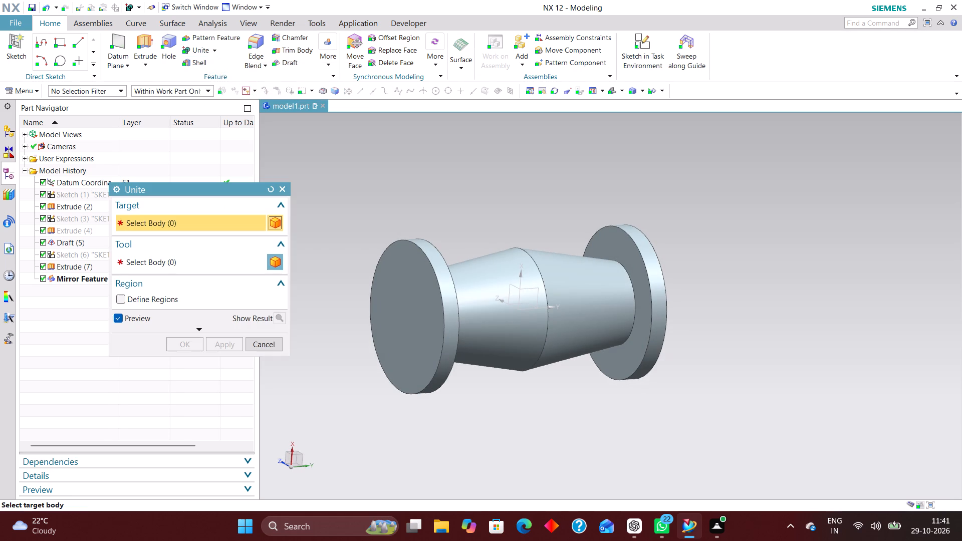
click(500, 279)
click(430, 280)
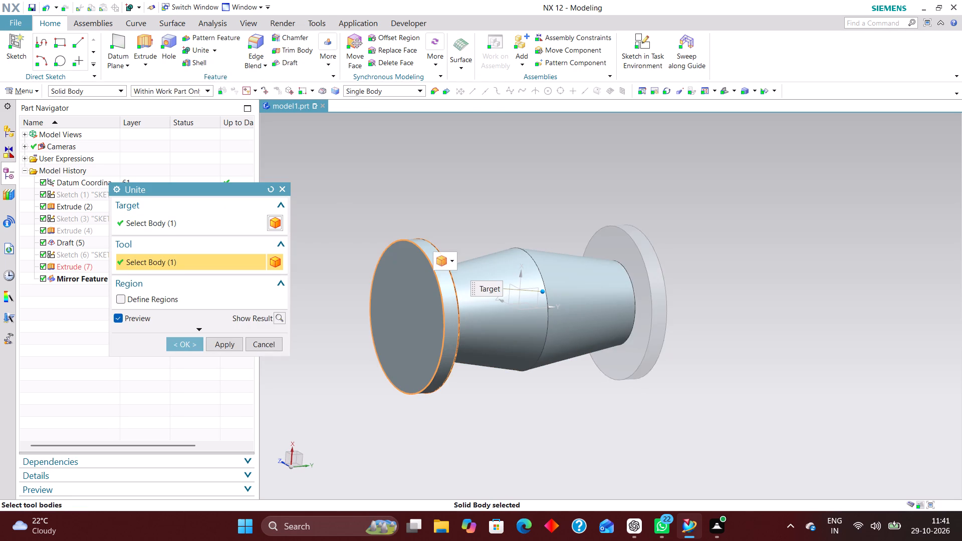
click(659, 282)
click(181, 343)
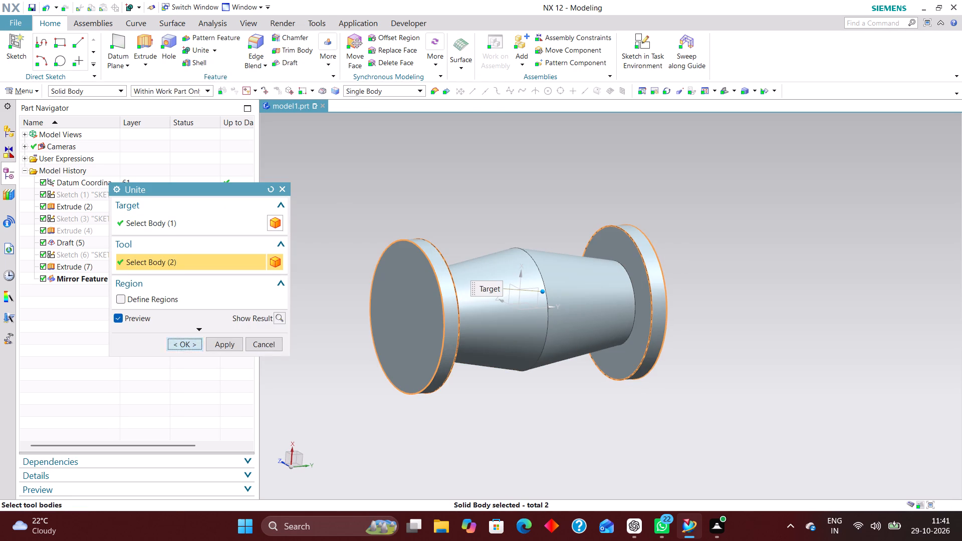
Examine the united flanged body from several angles and zoom levels.
middle_drag(432, 204, 438, 218)
scroll(427, 221, up, 1)
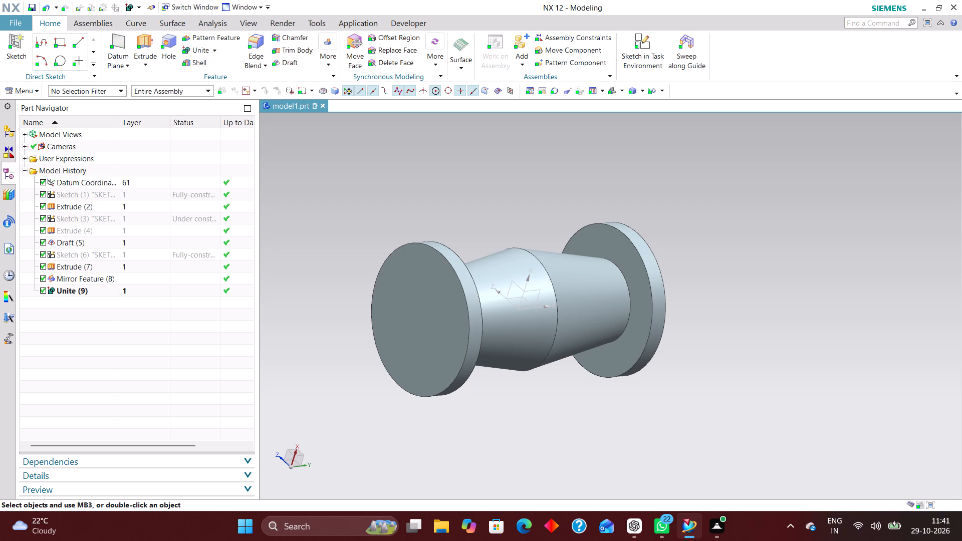
scroll(748, 282, down, 2)
middle_drag(731, 295, 716, 304)
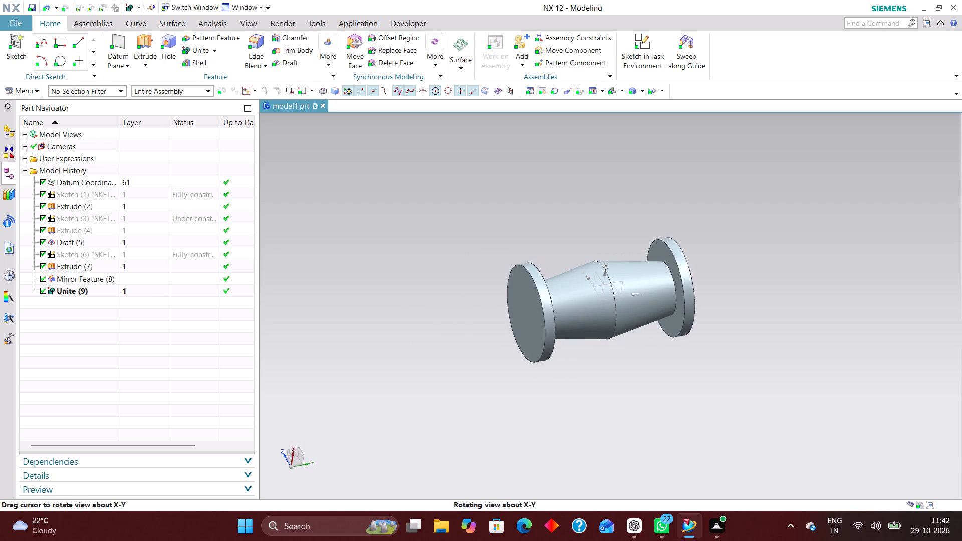
middle_drag(716, 304, 710, 304)
scroll(615, 276, up, 3)
scroll(526, 244, down, 2)
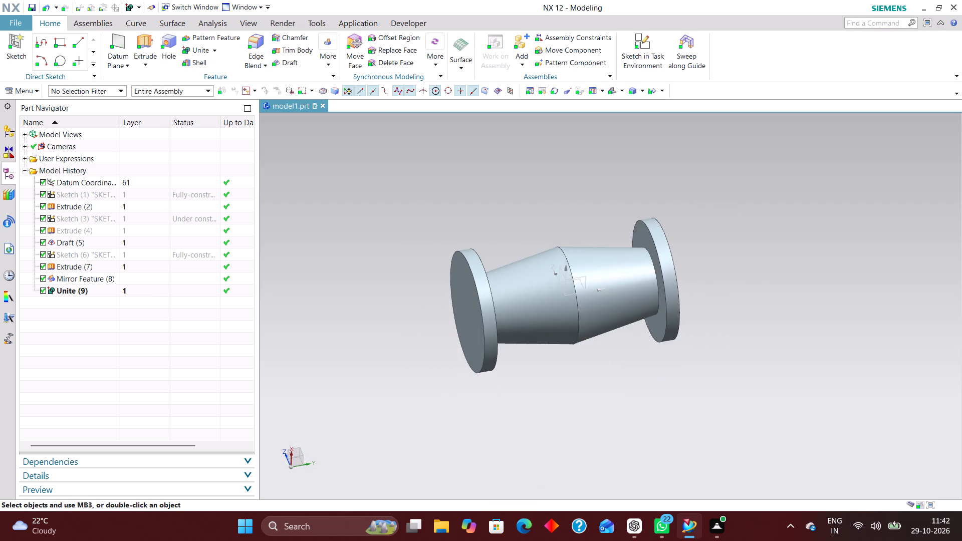
scroll(580, 282, up, 3)
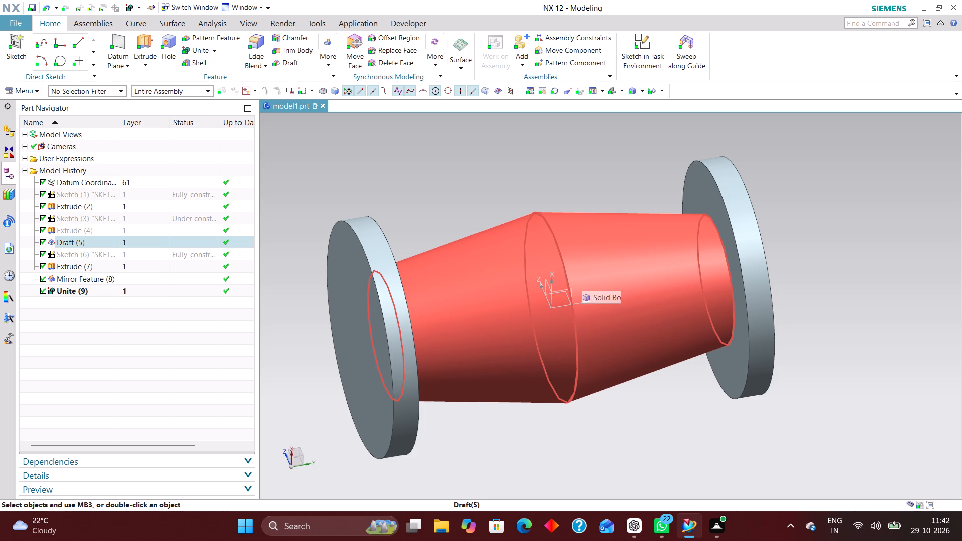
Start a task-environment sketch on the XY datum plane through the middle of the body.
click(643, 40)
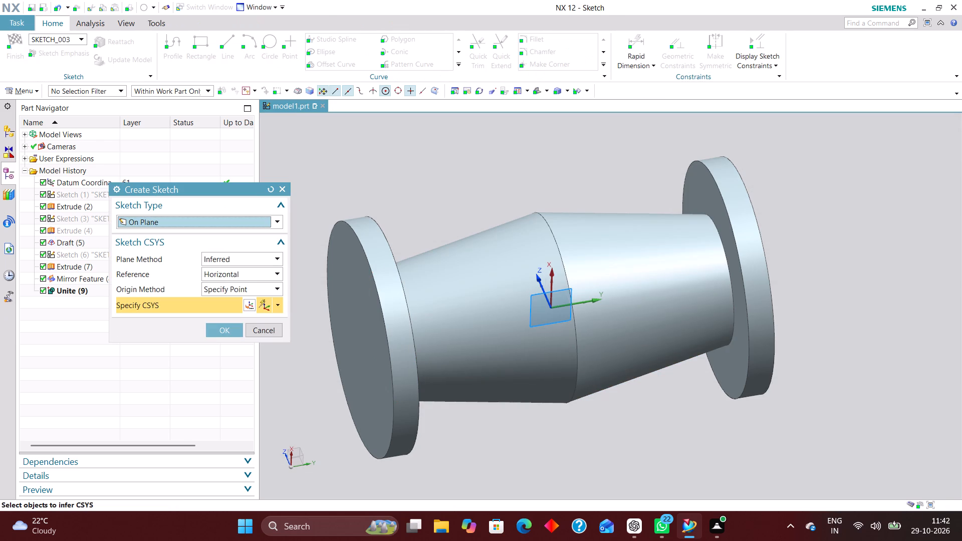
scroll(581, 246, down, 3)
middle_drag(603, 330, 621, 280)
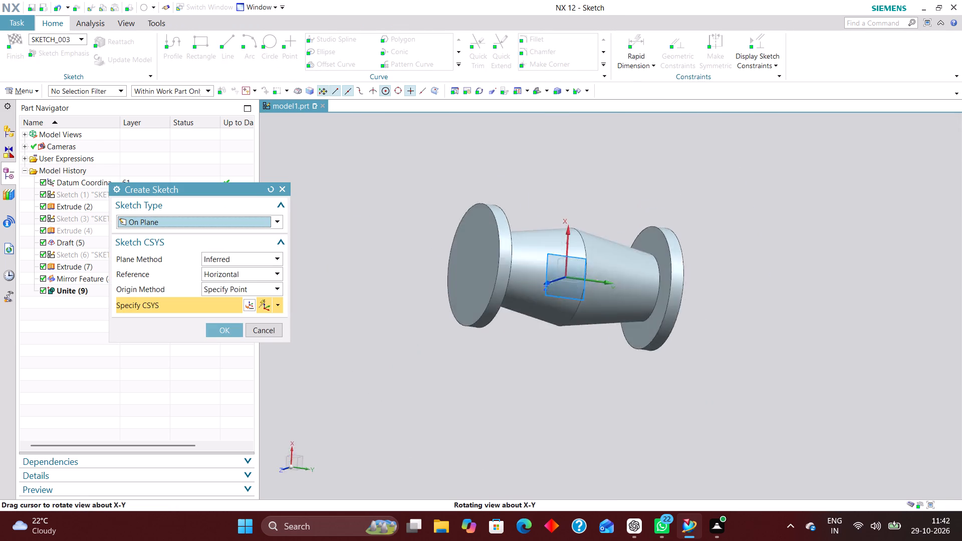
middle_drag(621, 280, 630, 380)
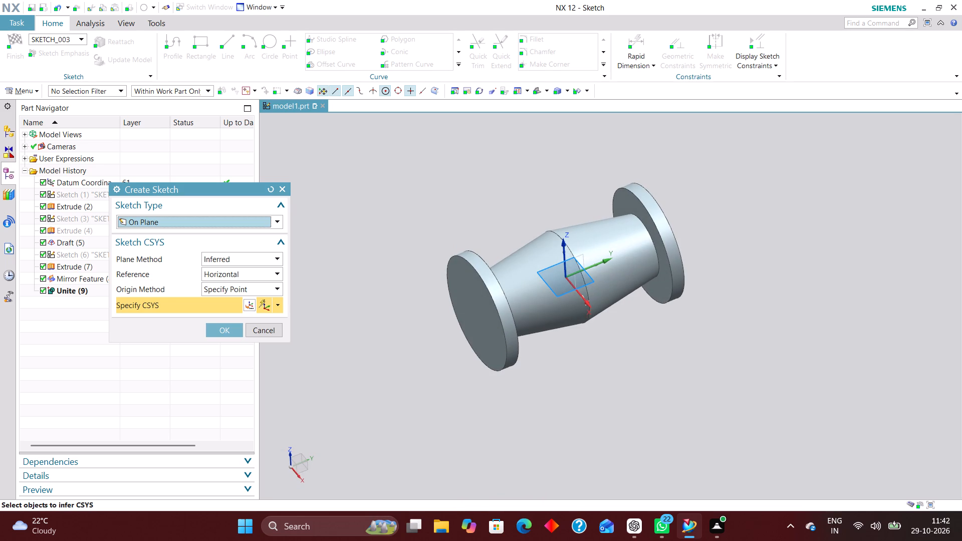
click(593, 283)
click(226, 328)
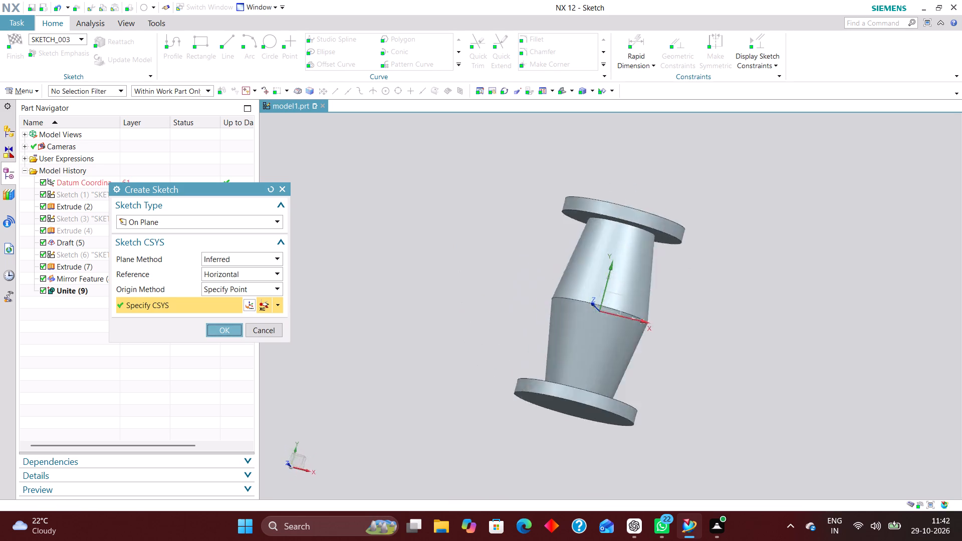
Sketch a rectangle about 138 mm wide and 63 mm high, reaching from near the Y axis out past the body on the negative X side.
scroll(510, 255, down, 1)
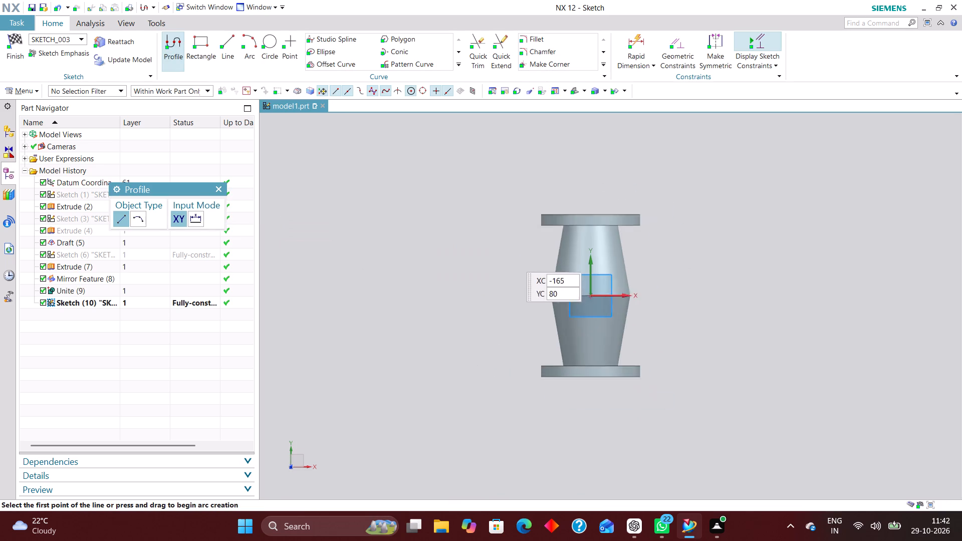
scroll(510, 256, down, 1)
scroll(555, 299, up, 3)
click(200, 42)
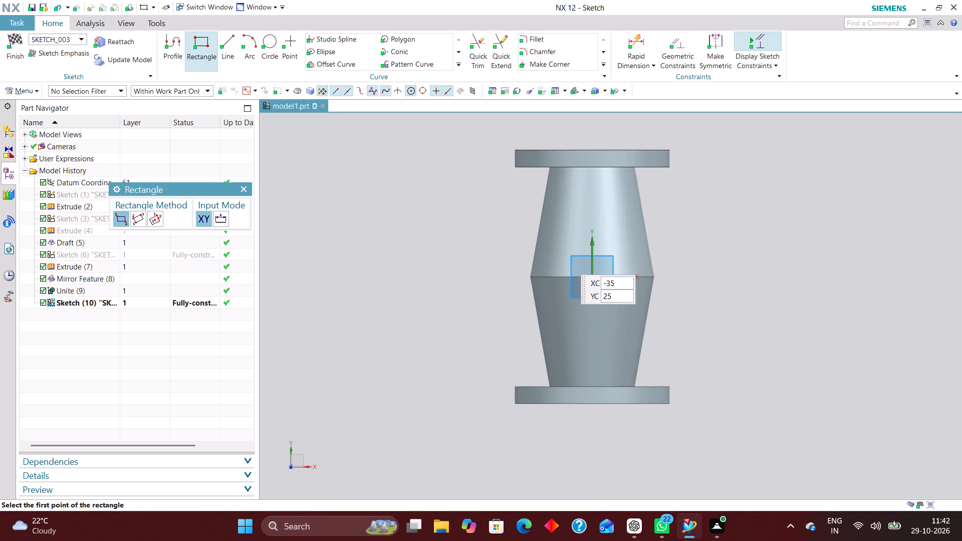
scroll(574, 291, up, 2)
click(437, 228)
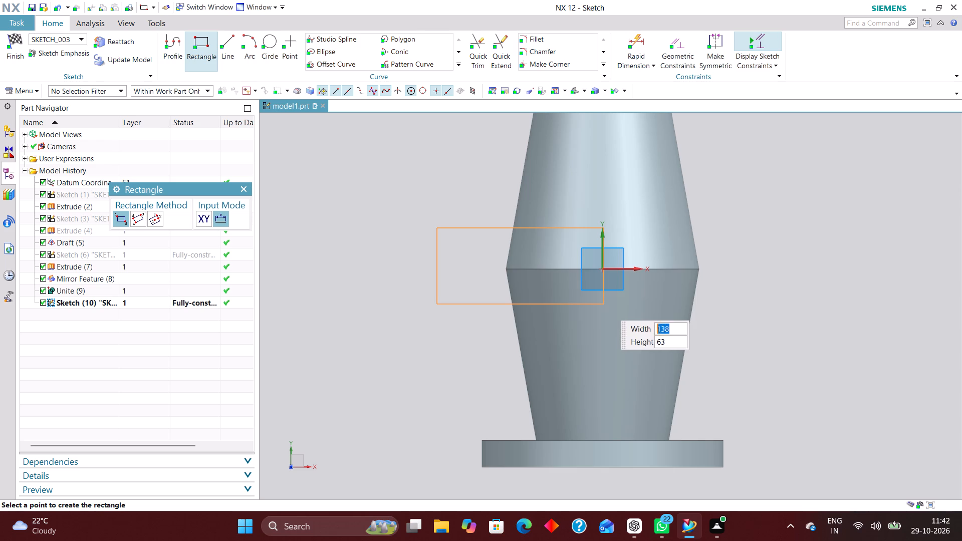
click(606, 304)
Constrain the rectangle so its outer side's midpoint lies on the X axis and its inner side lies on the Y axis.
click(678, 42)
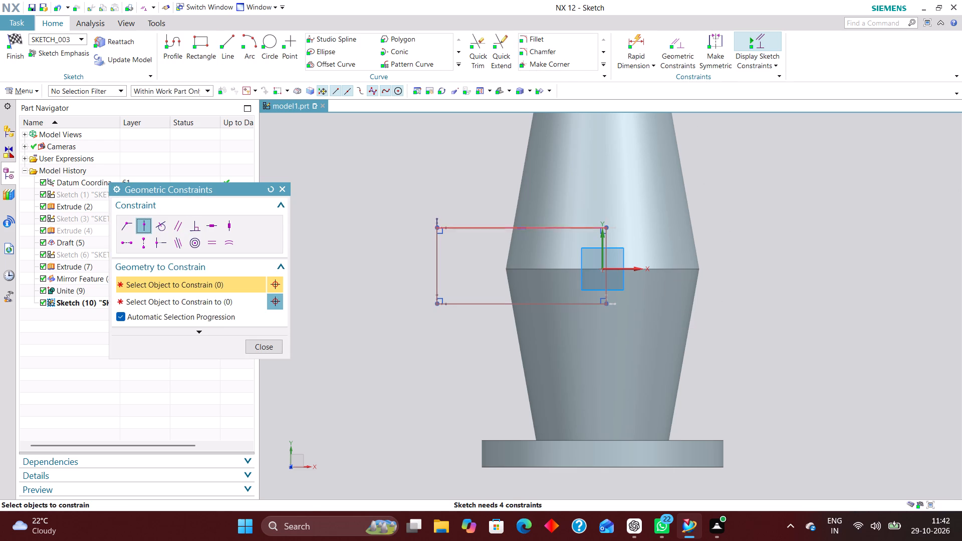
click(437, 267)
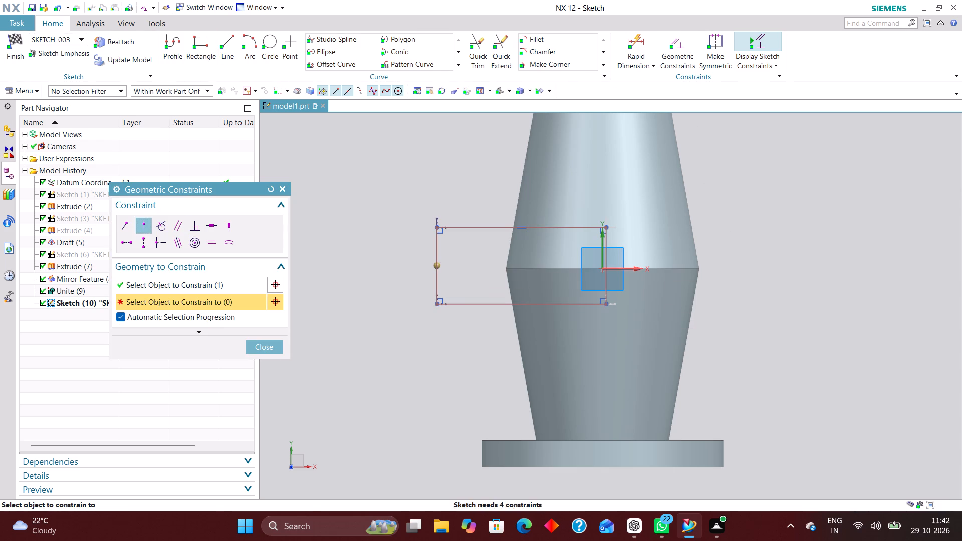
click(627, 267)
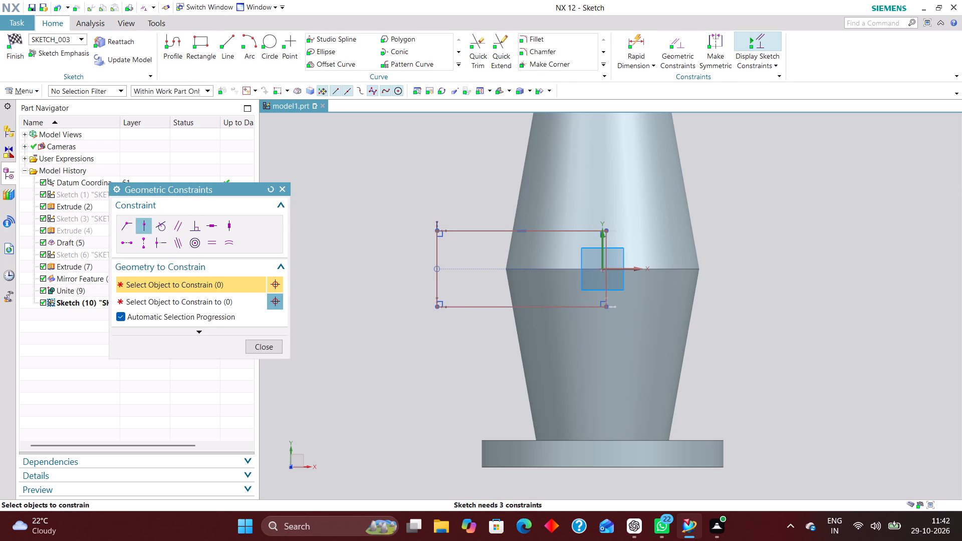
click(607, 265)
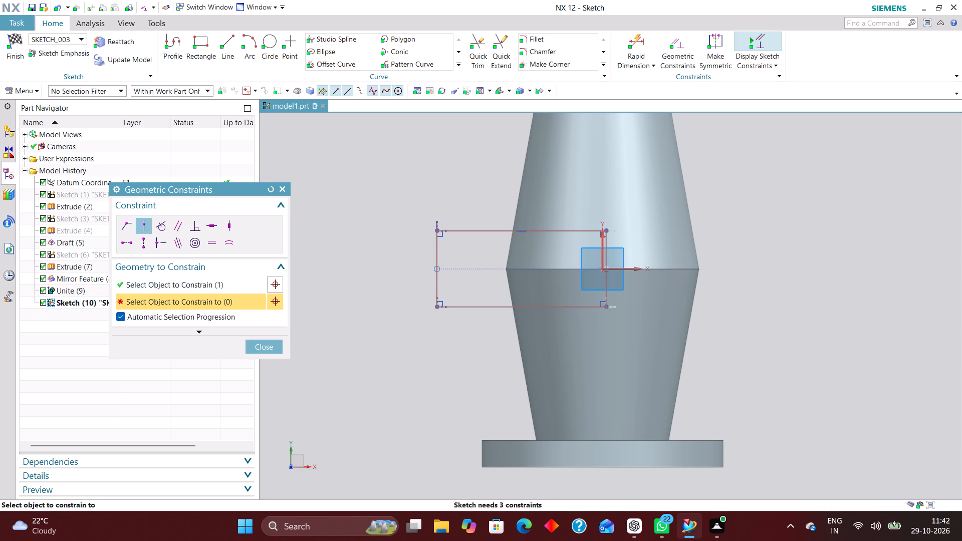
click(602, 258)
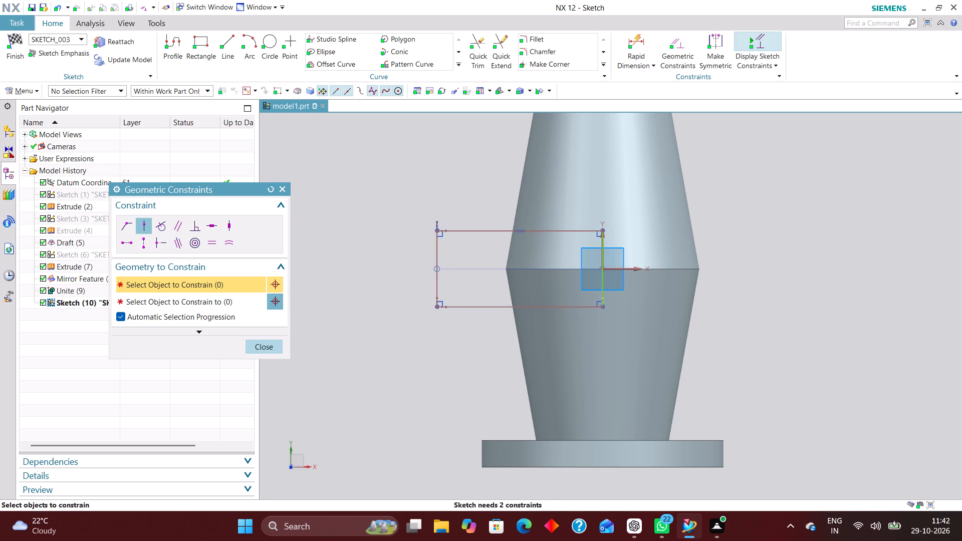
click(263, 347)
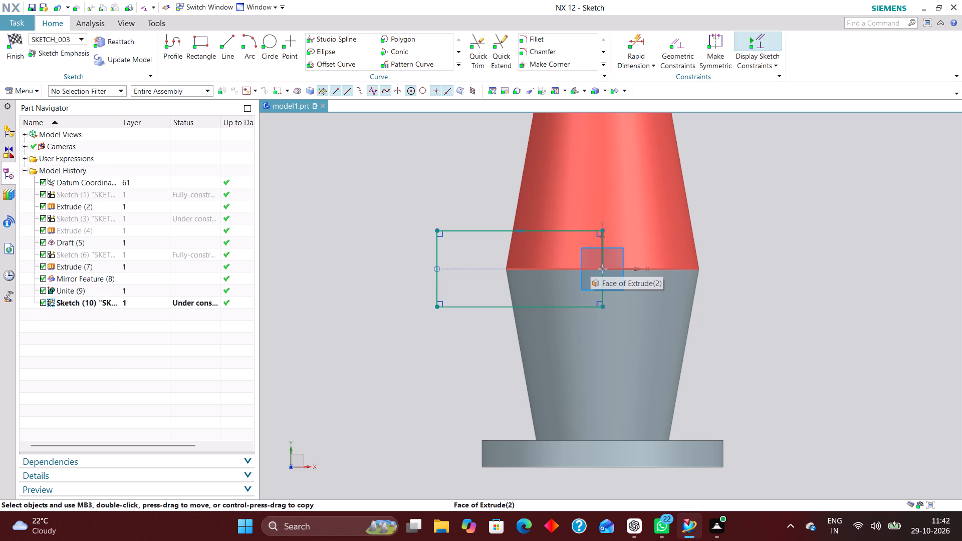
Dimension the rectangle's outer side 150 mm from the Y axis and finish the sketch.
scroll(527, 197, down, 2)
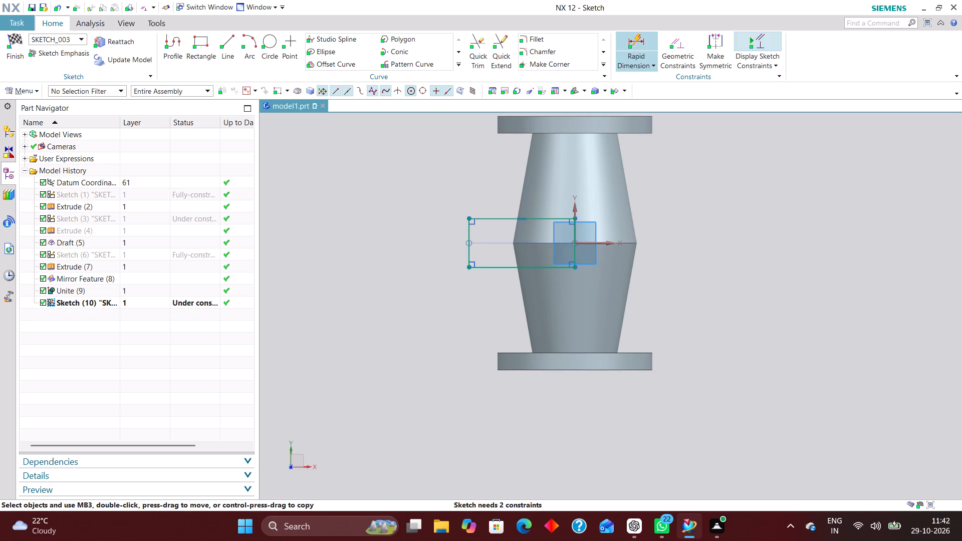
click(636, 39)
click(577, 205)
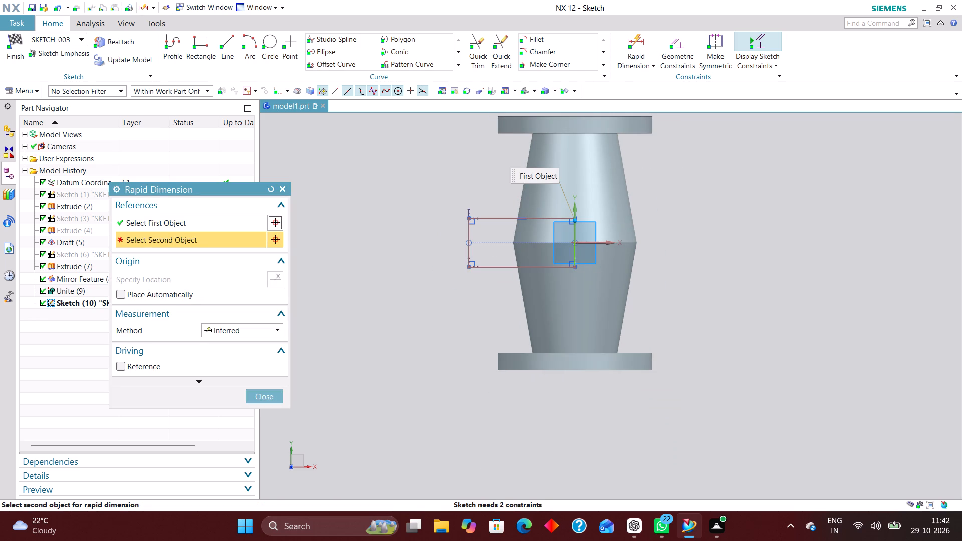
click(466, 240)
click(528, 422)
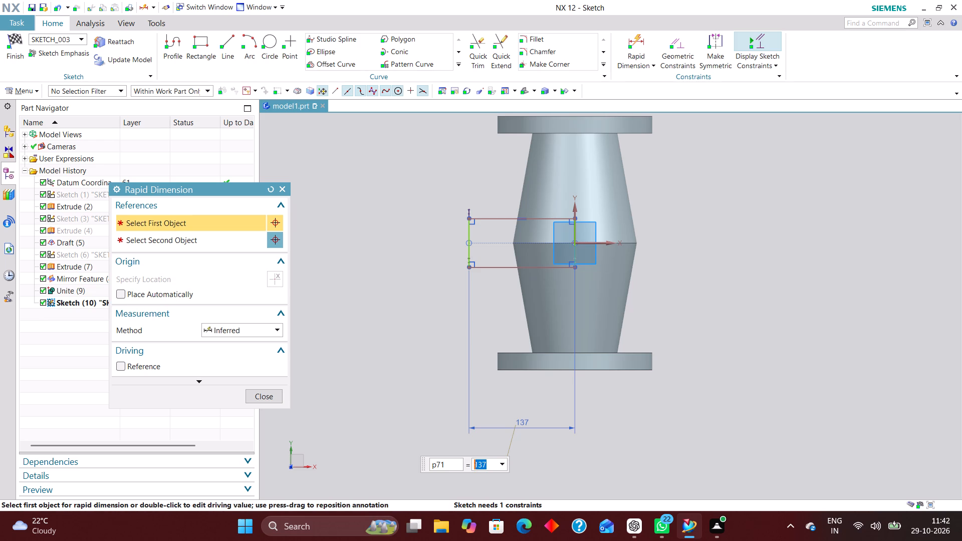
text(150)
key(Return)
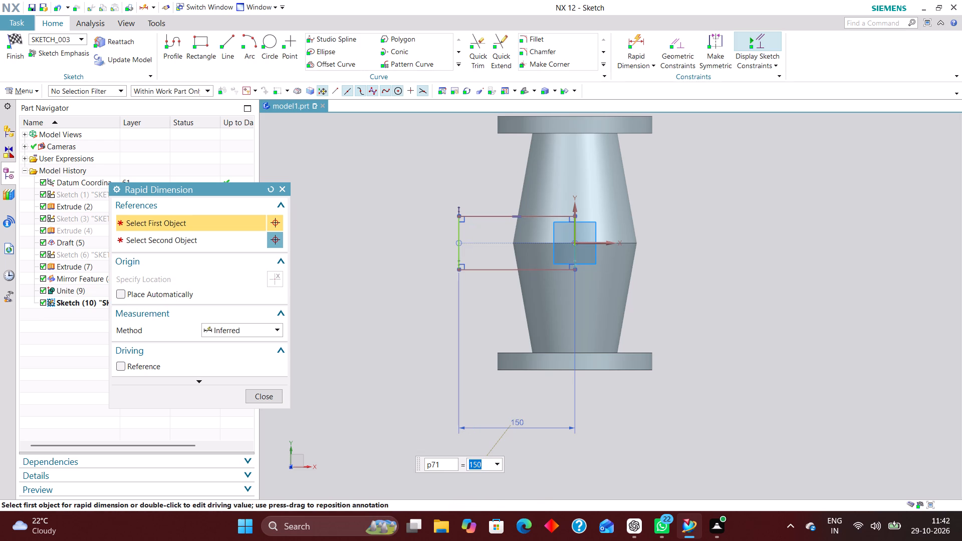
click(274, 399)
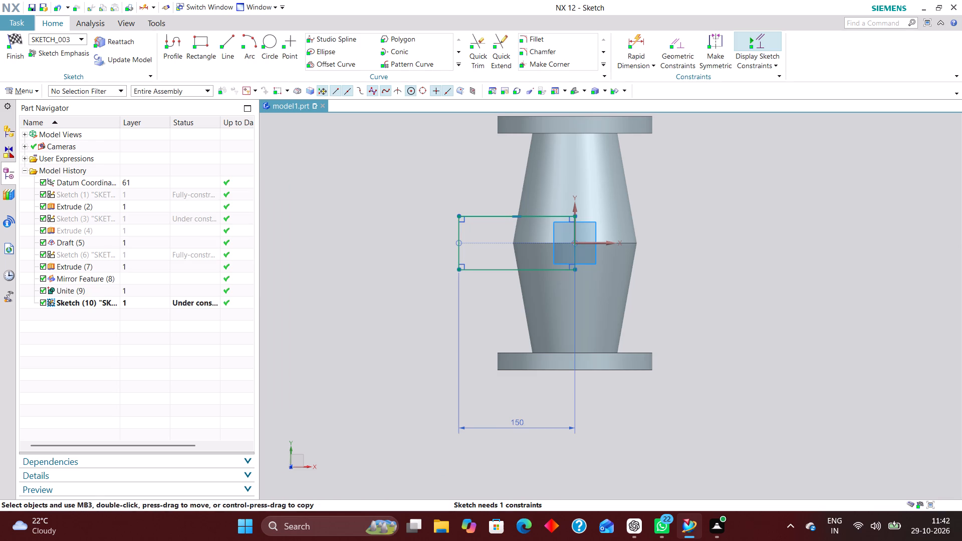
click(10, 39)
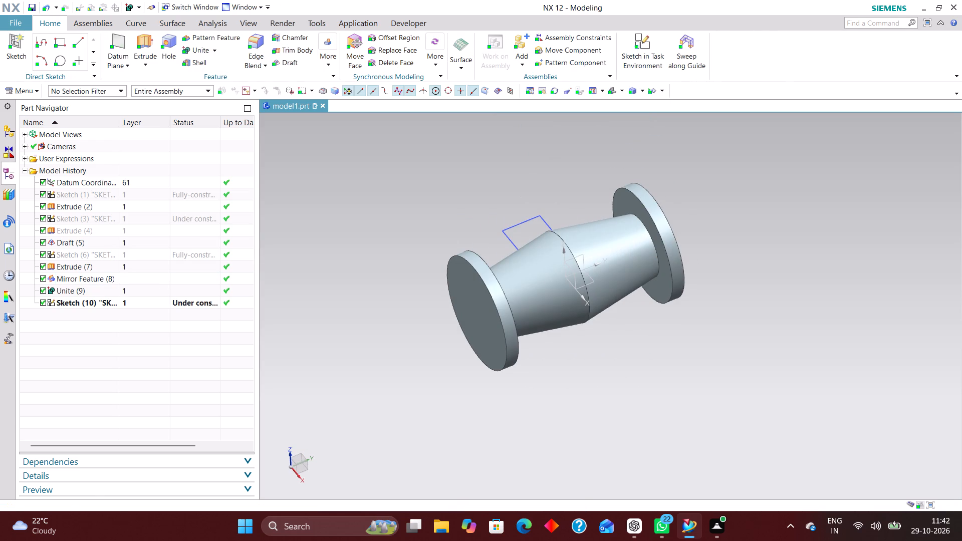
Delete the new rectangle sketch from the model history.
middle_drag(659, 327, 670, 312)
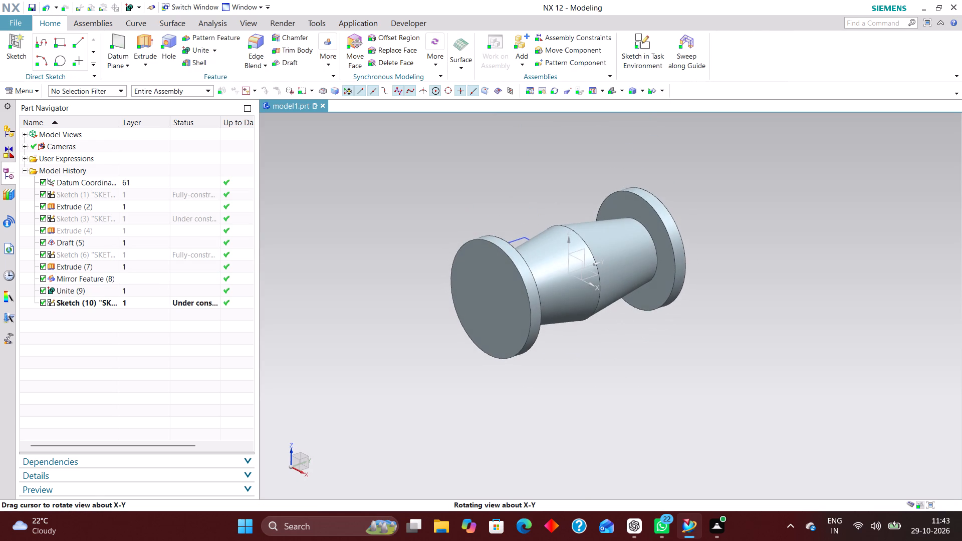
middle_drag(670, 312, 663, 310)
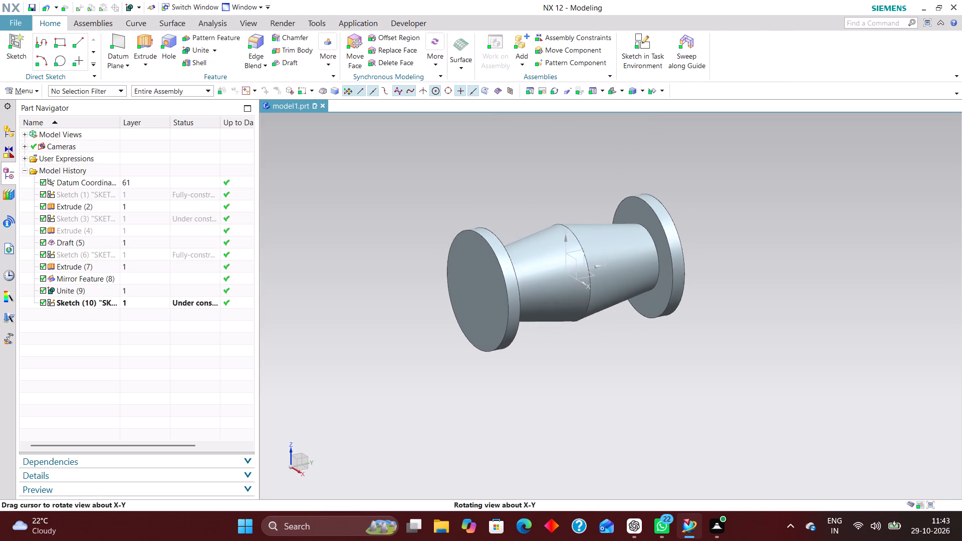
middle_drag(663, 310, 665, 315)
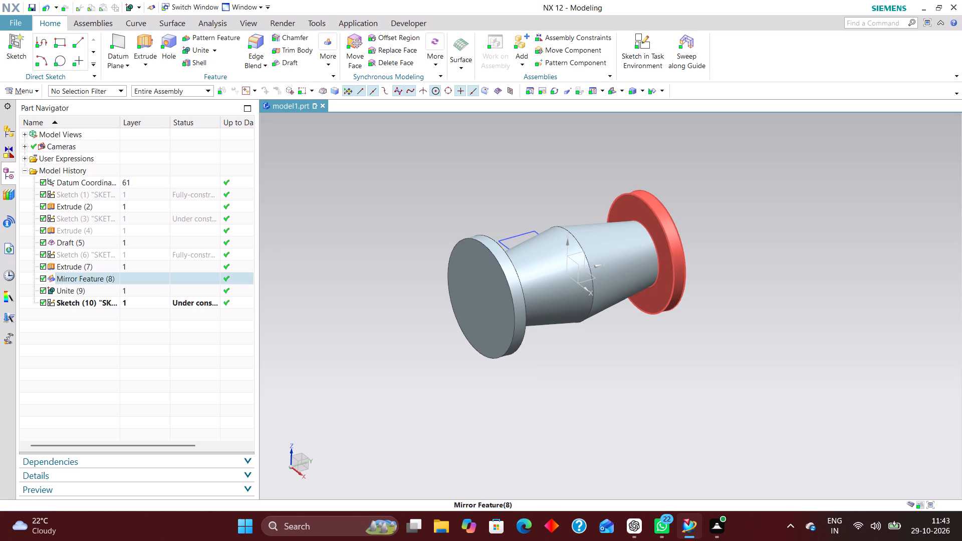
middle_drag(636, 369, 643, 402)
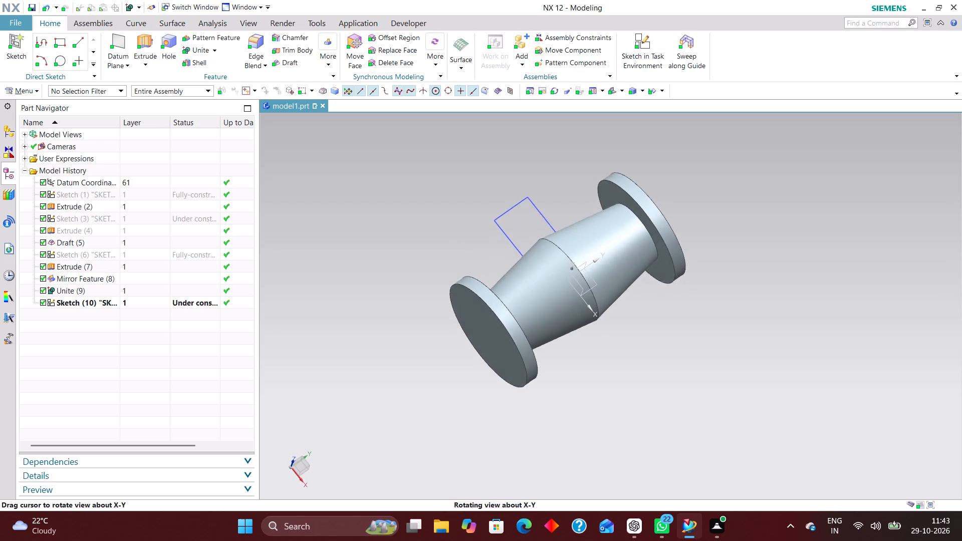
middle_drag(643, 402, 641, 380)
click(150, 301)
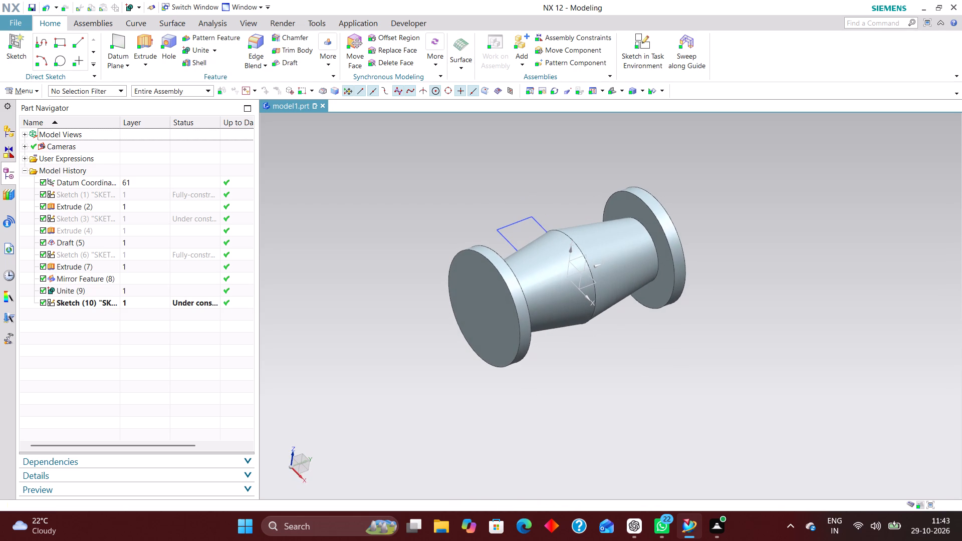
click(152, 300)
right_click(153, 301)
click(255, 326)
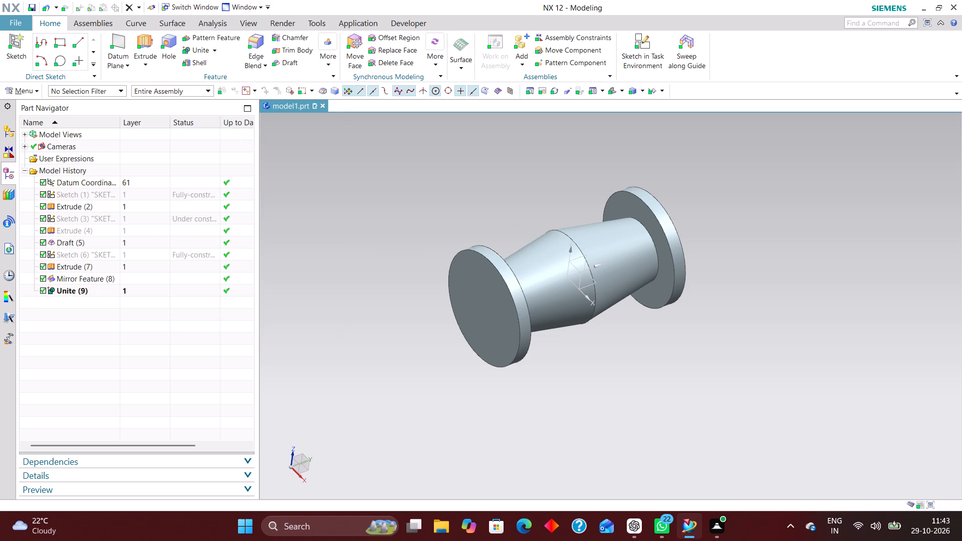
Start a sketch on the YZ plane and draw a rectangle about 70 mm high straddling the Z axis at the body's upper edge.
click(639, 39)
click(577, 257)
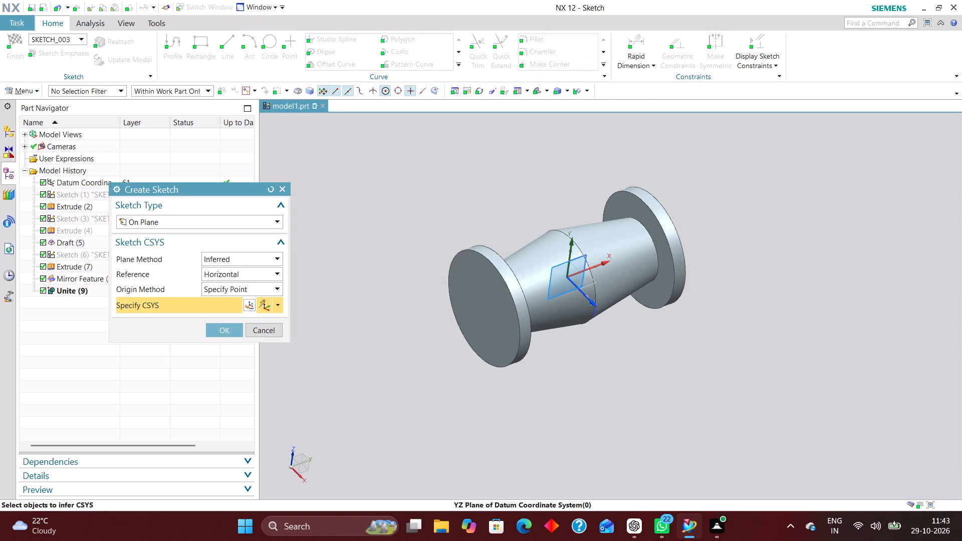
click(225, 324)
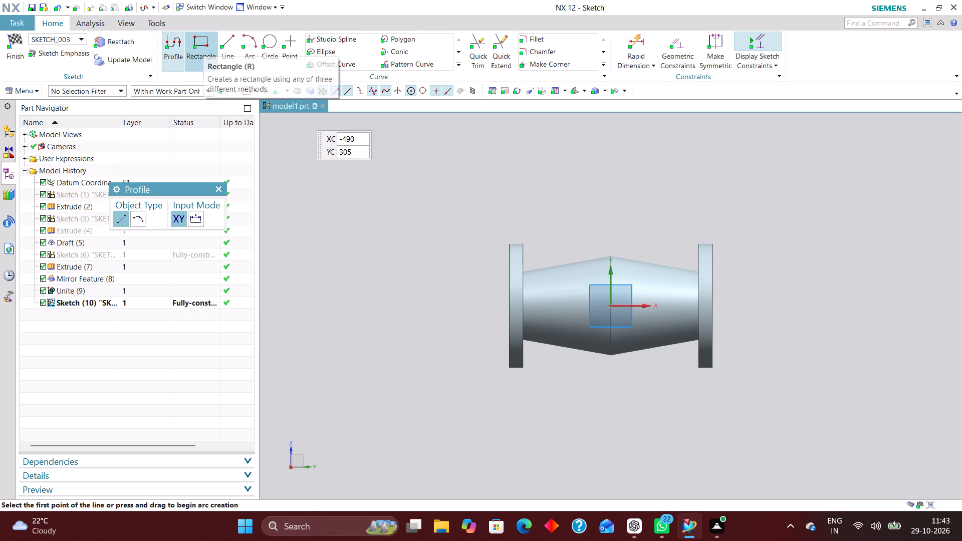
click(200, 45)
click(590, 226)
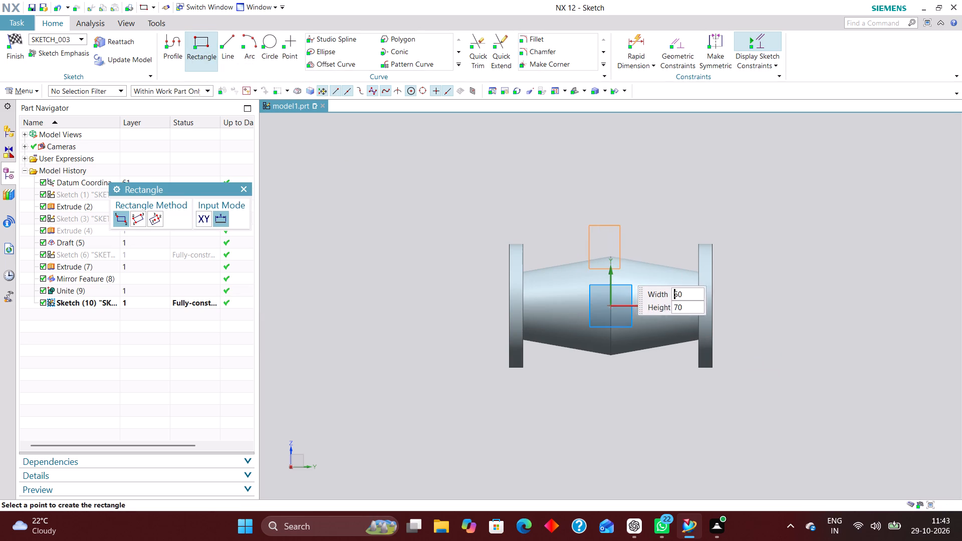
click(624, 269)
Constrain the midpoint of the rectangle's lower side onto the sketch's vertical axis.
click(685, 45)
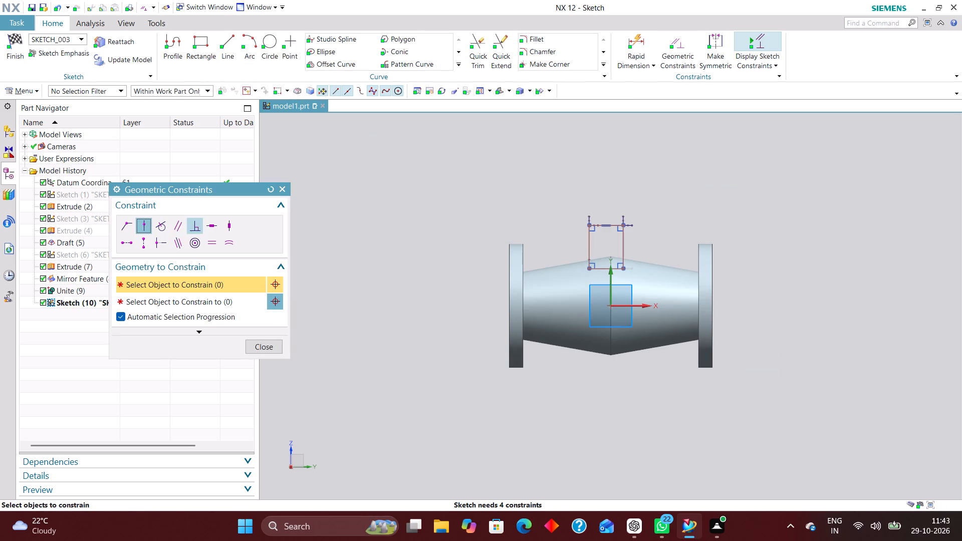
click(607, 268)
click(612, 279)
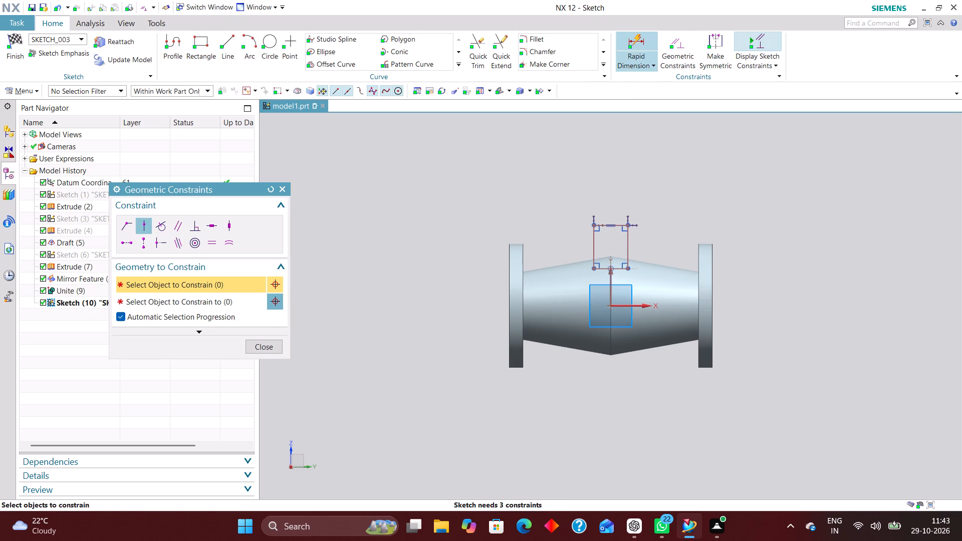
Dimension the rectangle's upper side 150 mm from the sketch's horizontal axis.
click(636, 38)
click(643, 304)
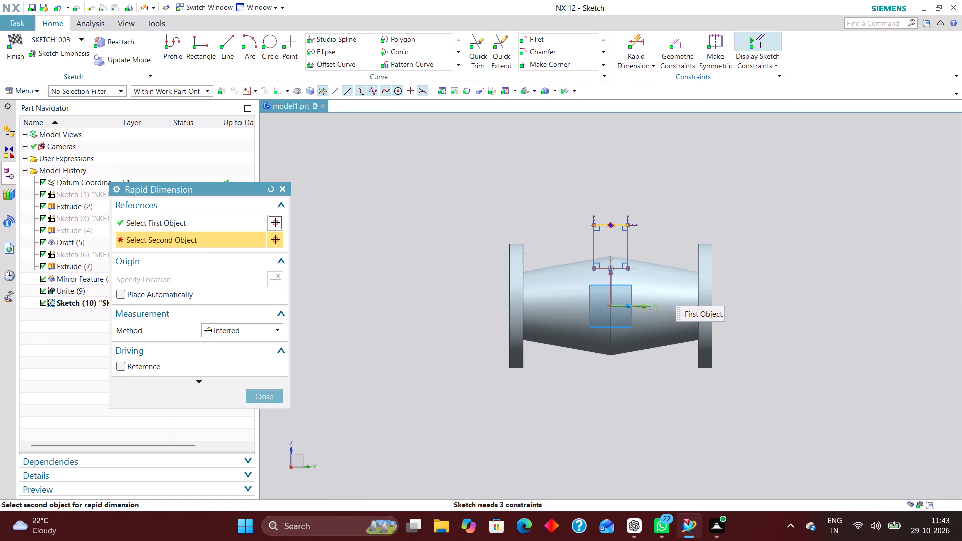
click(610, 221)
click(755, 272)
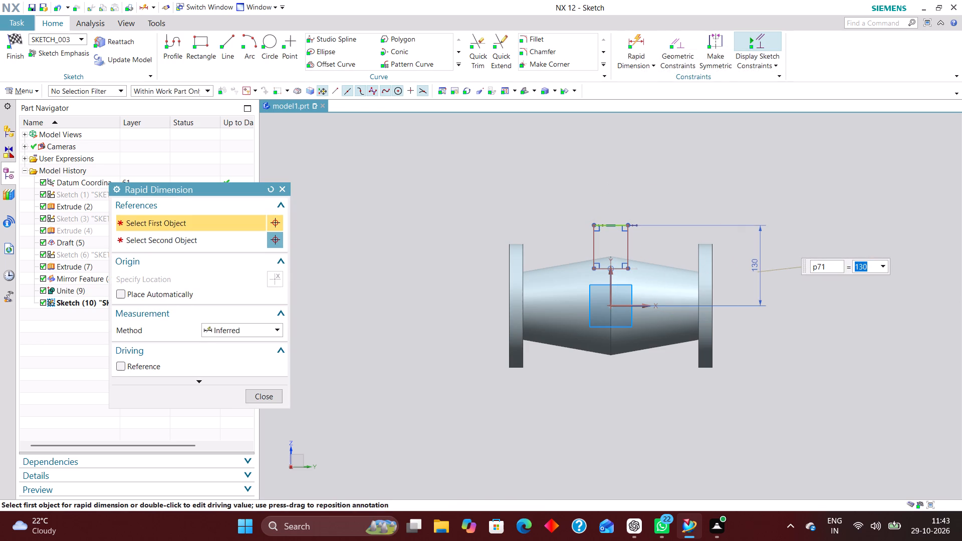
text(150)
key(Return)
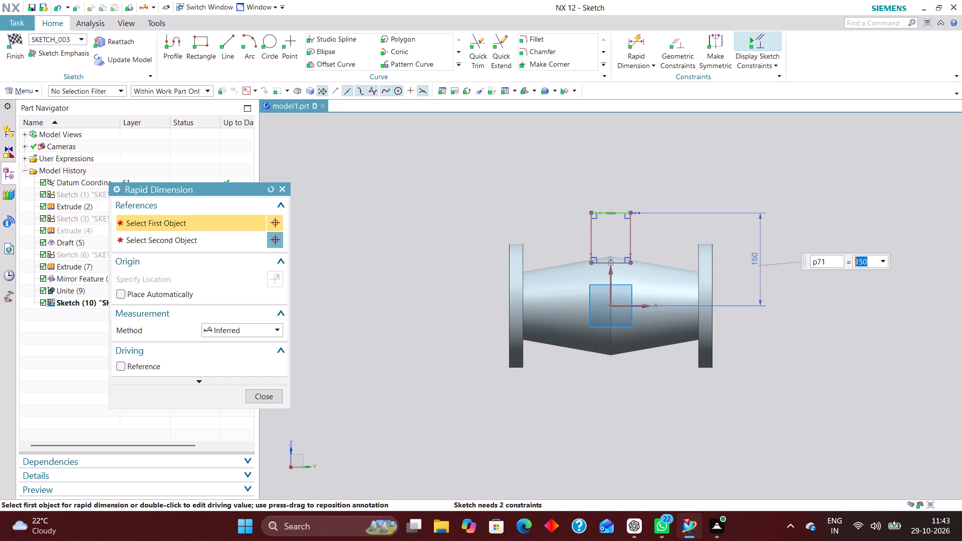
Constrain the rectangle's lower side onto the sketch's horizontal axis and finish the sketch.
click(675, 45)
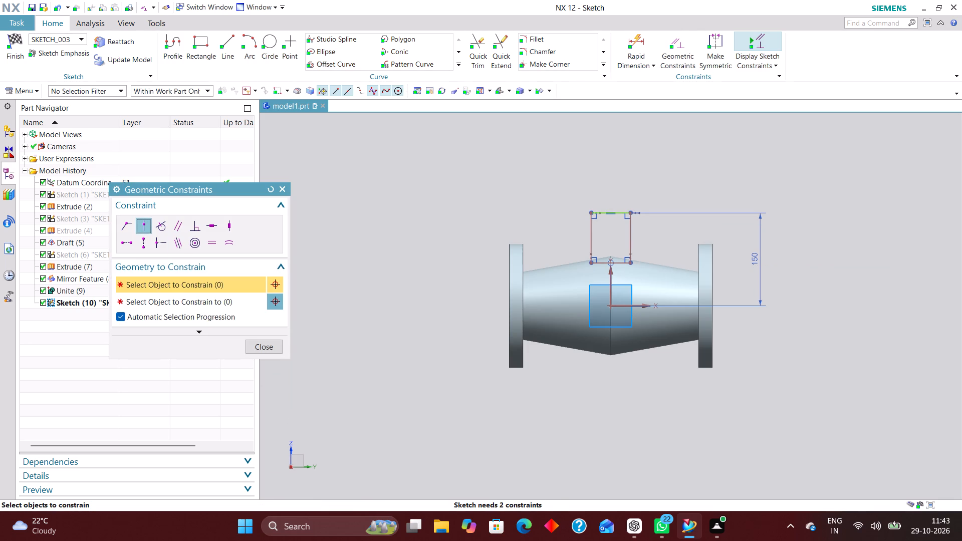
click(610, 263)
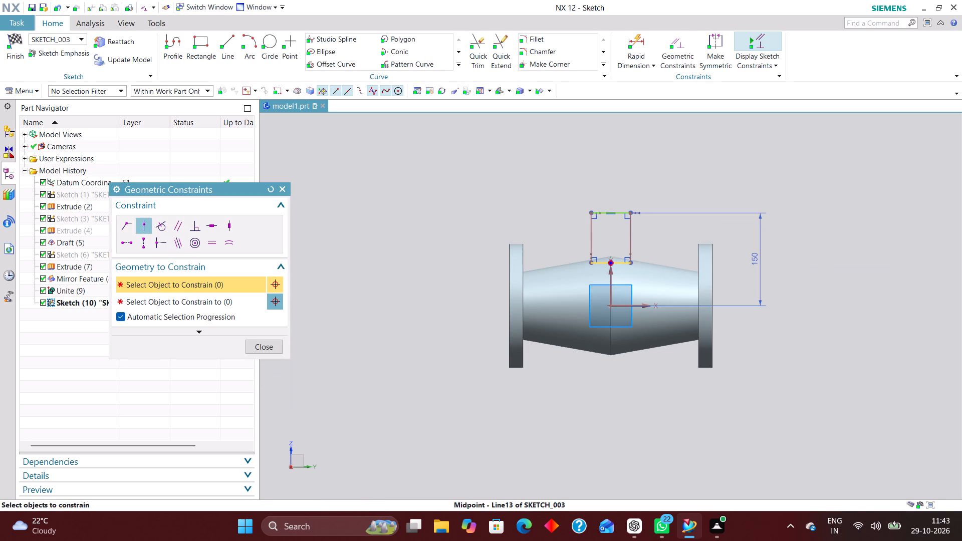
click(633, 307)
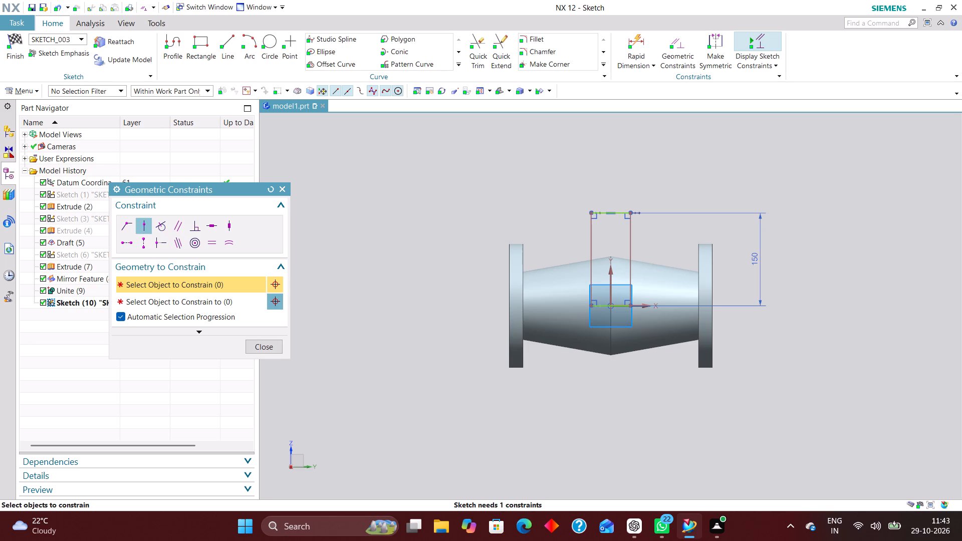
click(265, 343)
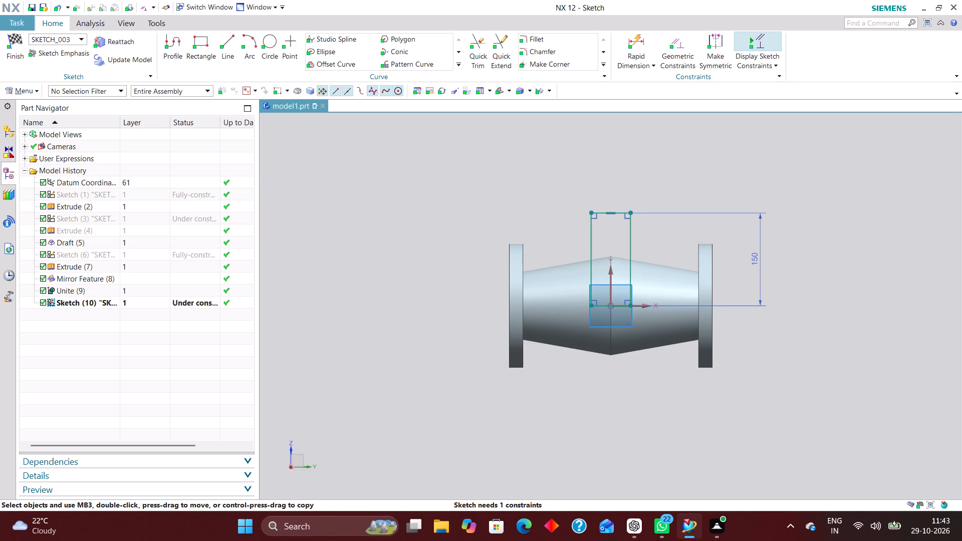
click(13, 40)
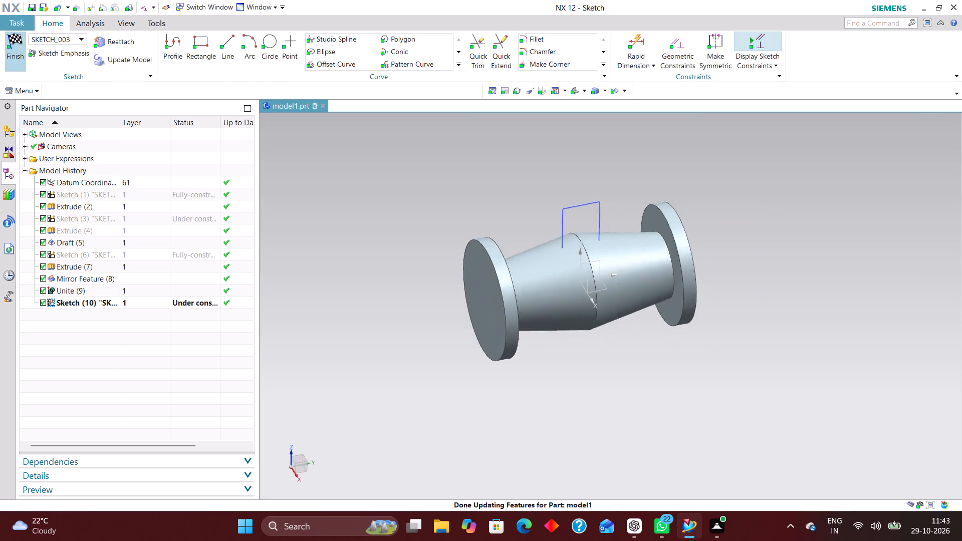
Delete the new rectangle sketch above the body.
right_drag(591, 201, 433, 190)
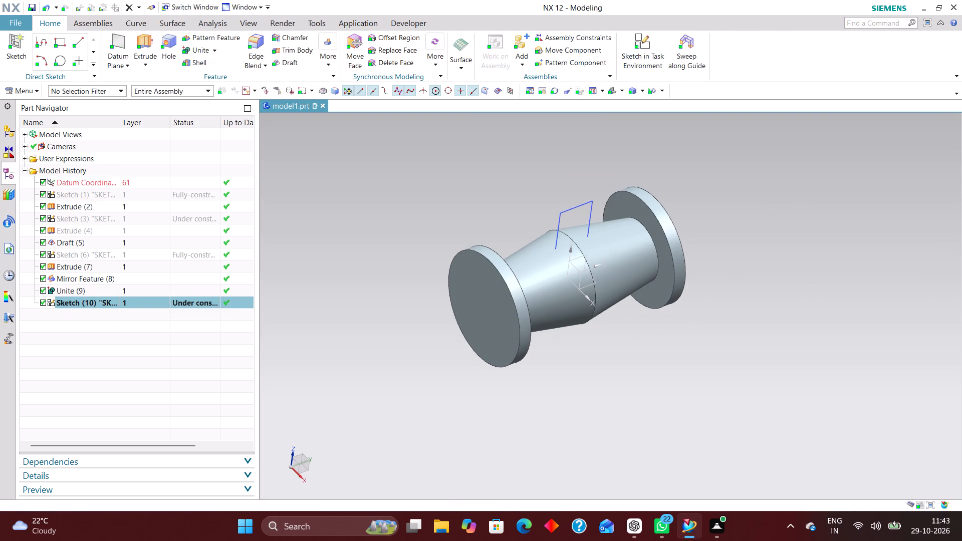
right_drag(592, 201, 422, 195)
Sketch an 80 mm diameter circle centred on the origin of the XY plane and finish the sketch.
click(639, 36)
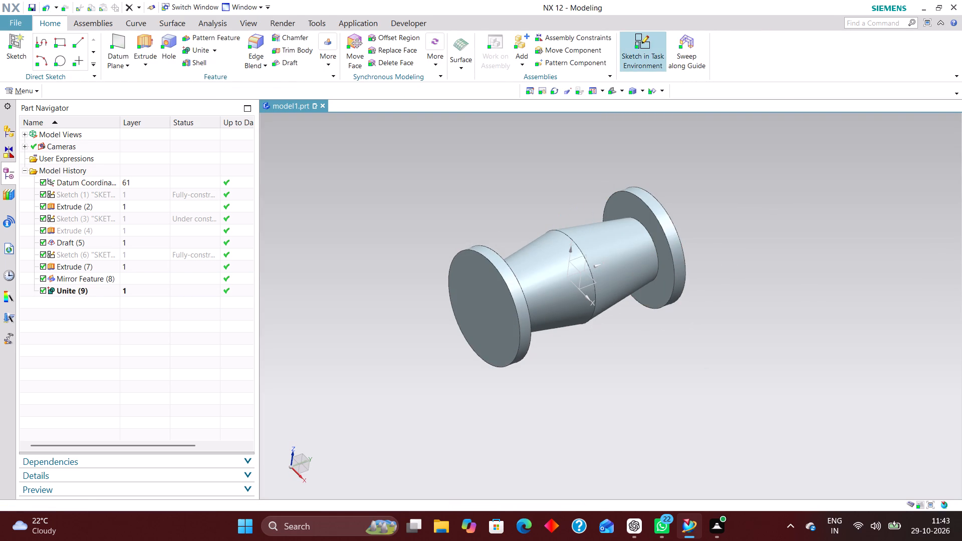
click(593, 286)
click(227, 328)
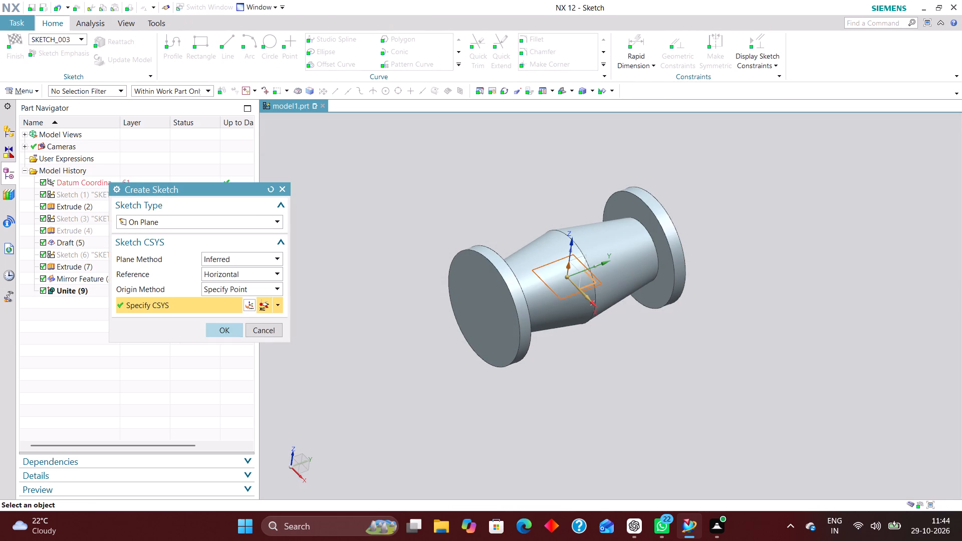
scroll(406, 250, down, 2)
scroll(421, 260, up, 2)
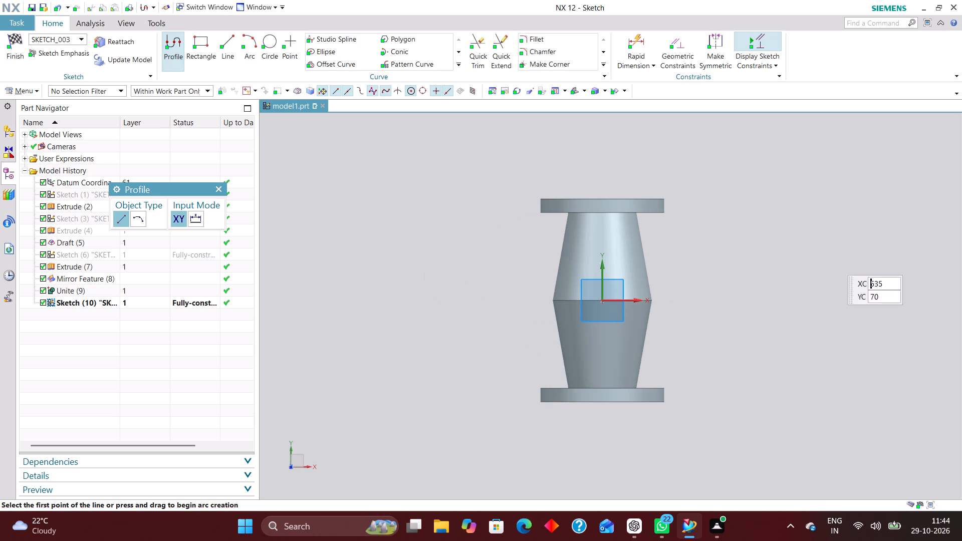
click(271, 39)
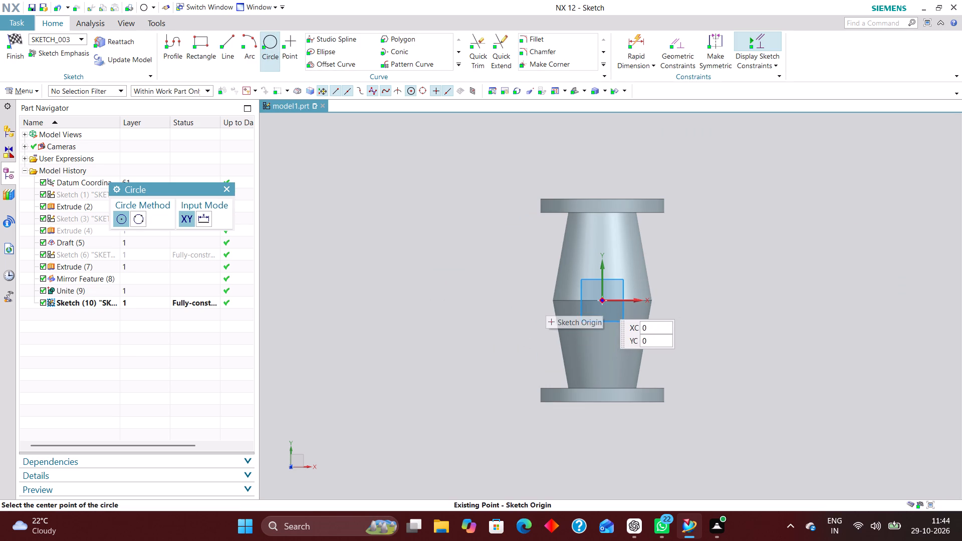
click(603, 303)
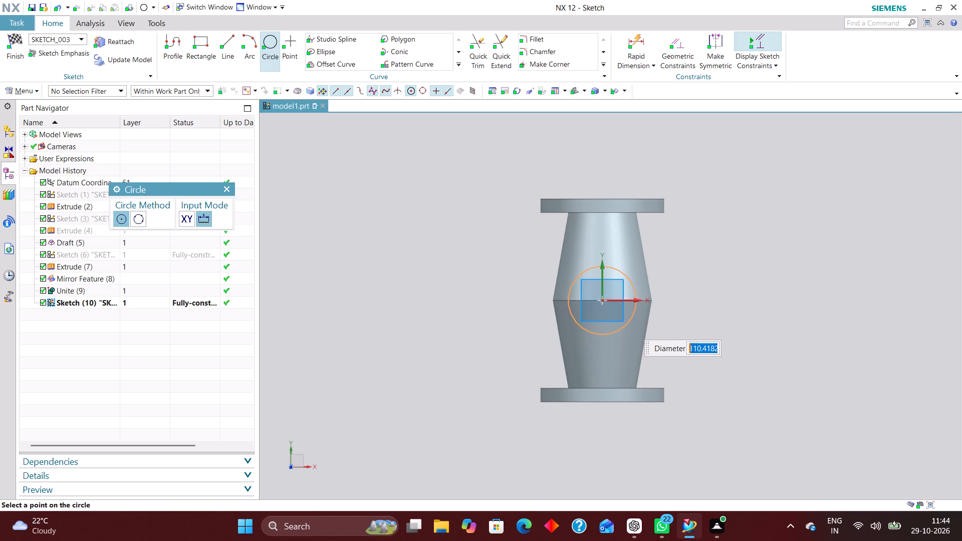
text(80)
key(Return)
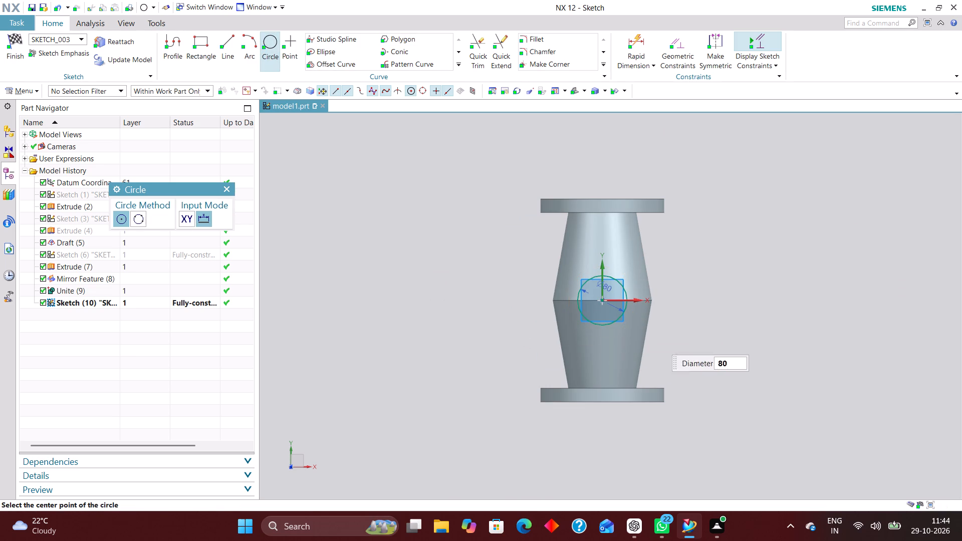
click(228, 189)
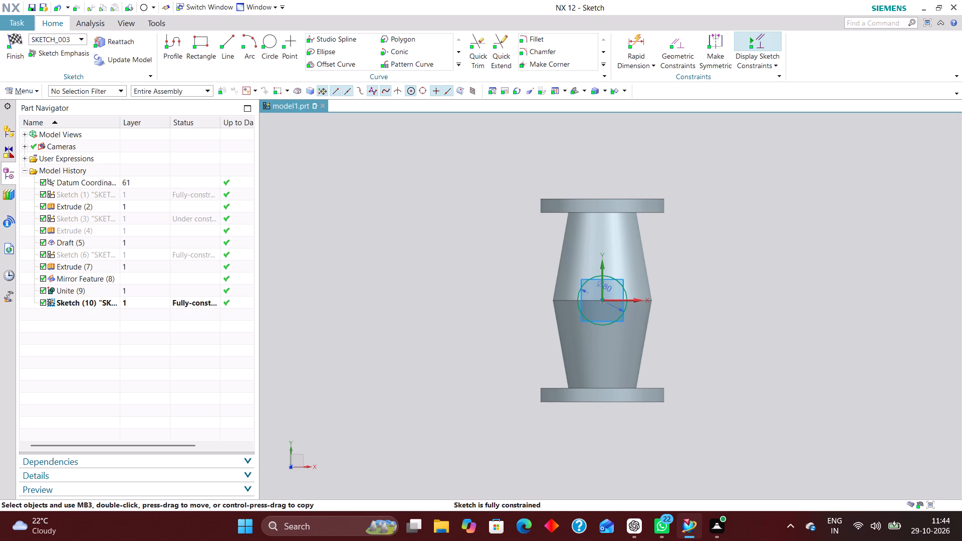
click(9, 41)
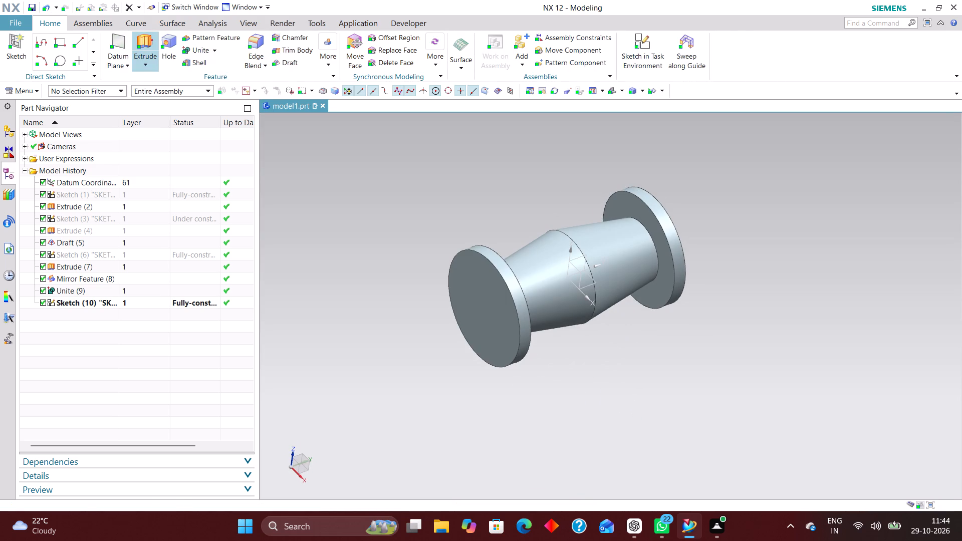
Extrude the 80 mm circle along Z with start distance 150 mm and end distance 50 mm, as a separate body.
click(153, 41)
click(76, 304)
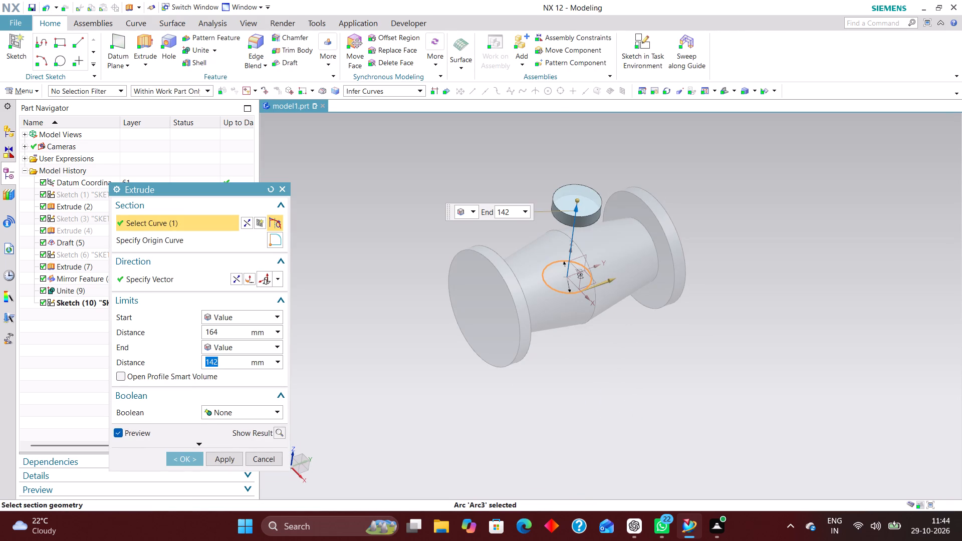
middle_drag(599, 334, 578, 282)
right_drag(766, 245, 425, 212)
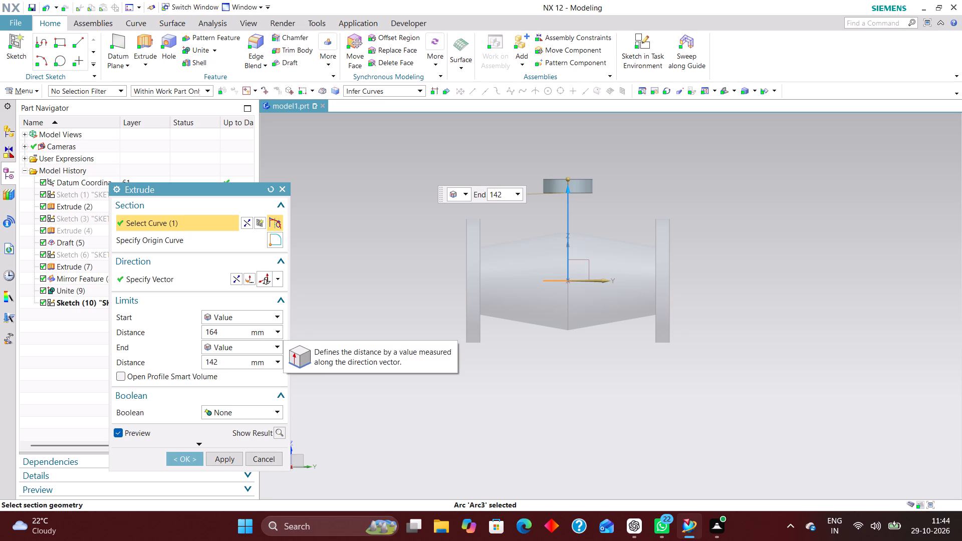
drag(218, 330, 130, 331)
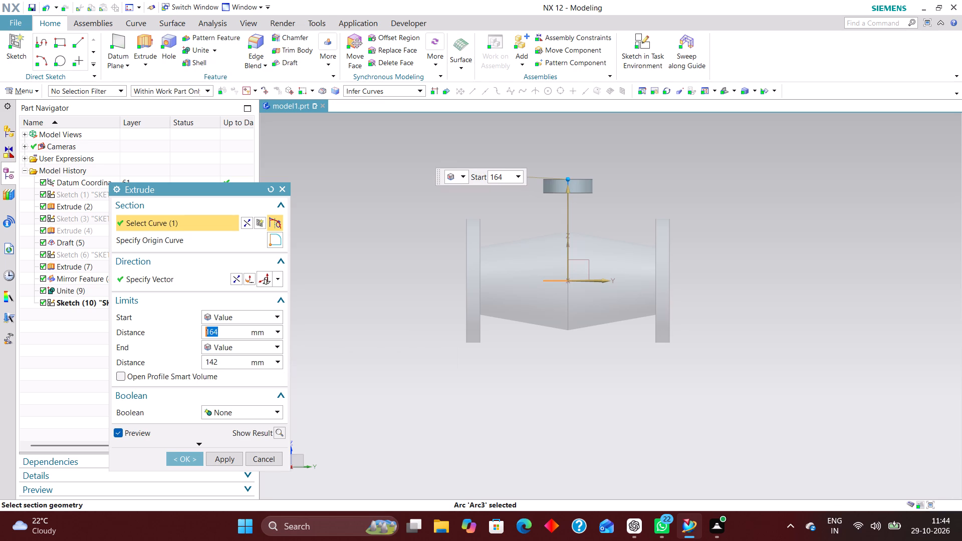
text(150)
key(Return)
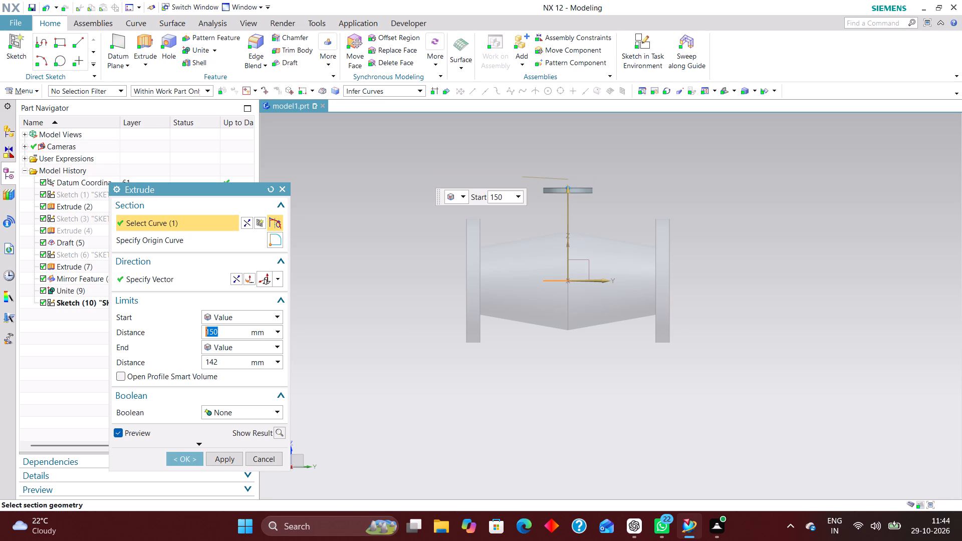
drag(223, 364, 189, 363)
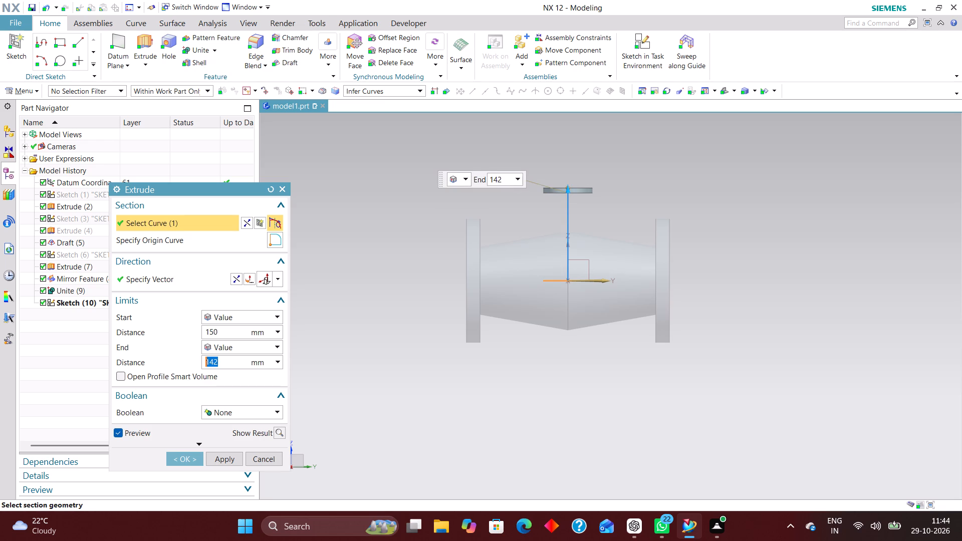
drag(570, 191, 570, 208)
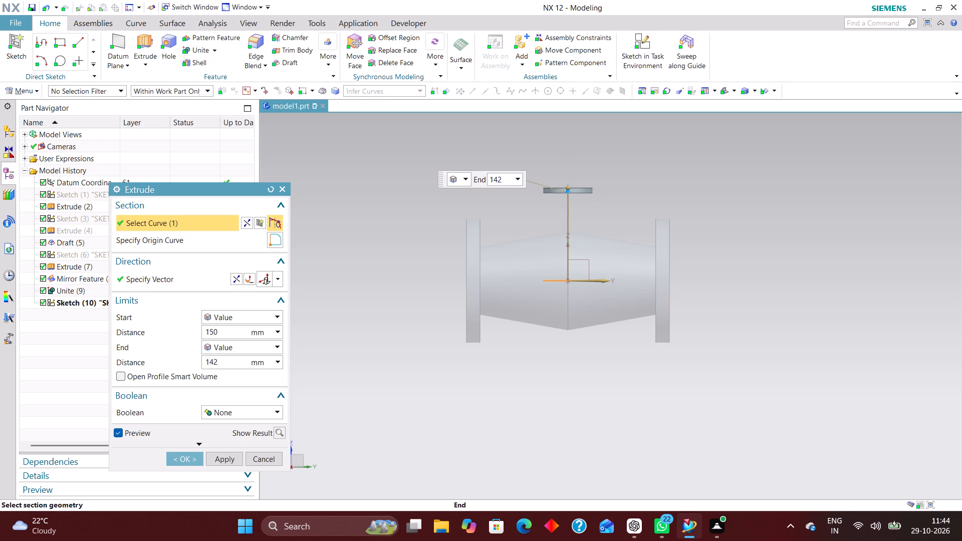
drag(570, 208, 578, 248)
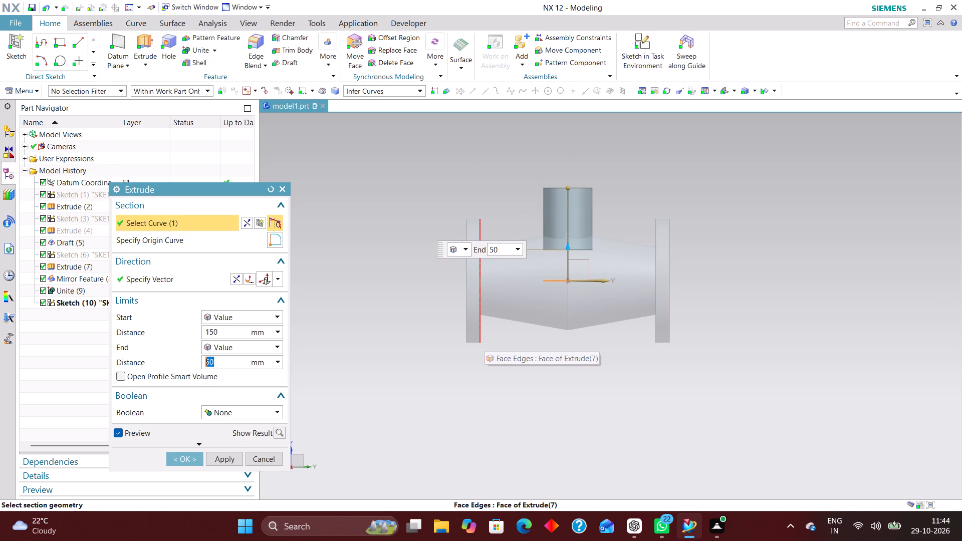
click(187, 455)
Unite the flanged main body as target with the branch cylinder as tool.
middle_drag(557, 379, 562, 382)
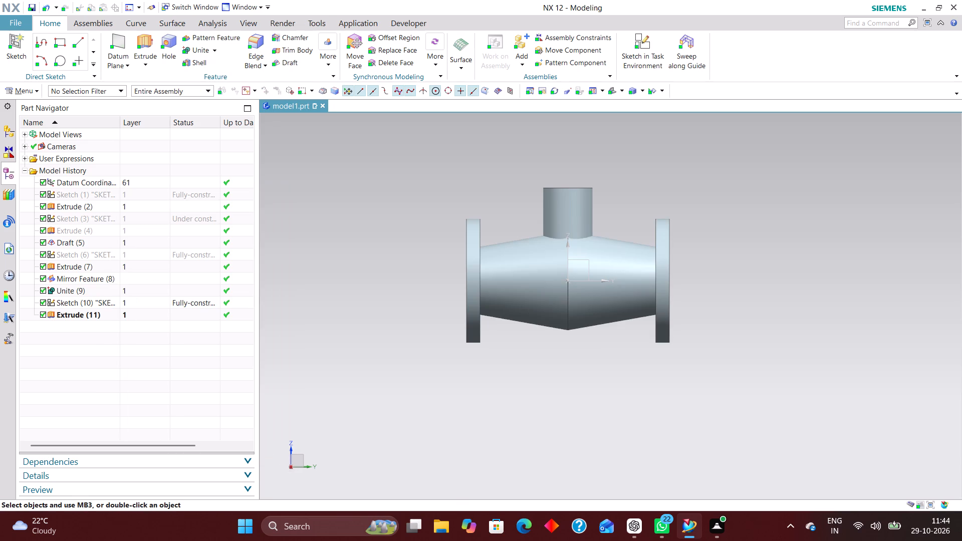
middle_drag(562, 382, 580, 404)
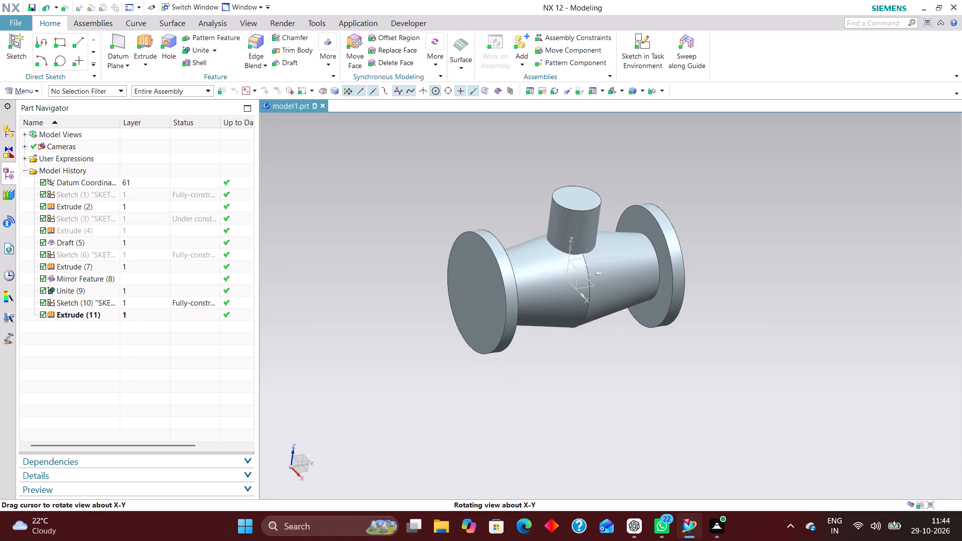
middle_drag(580, 404, 582, 408)
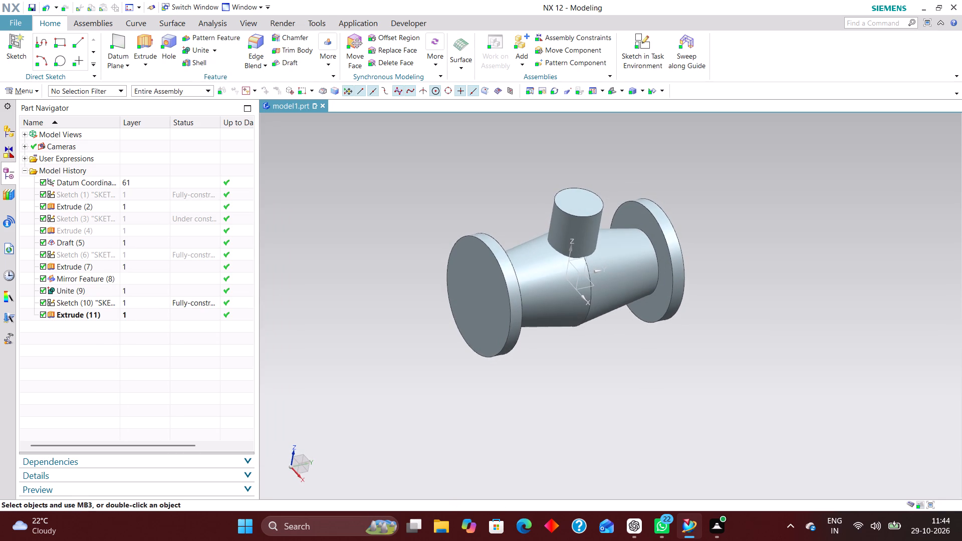
scroll(599, 259, up, 4)
scroll(691, 454, down, 1)
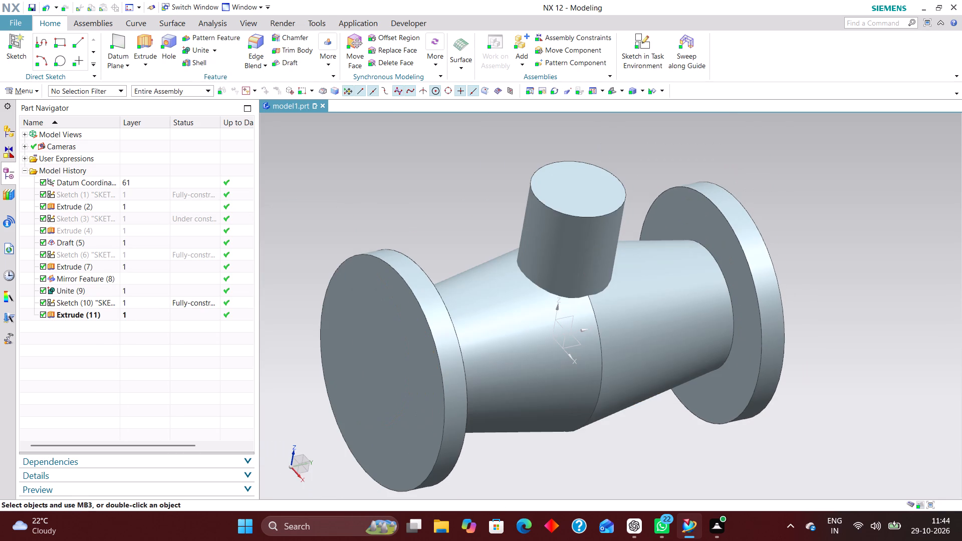
click(203, 50)
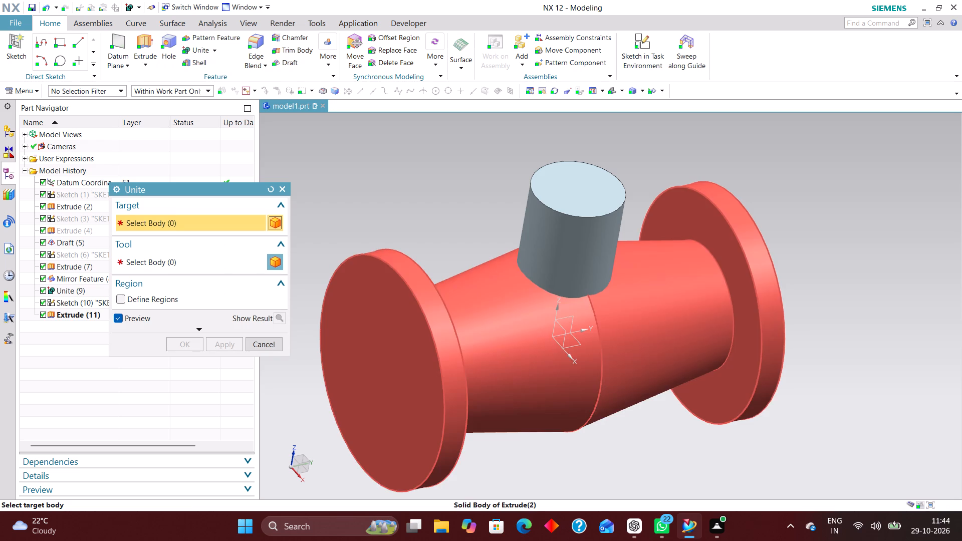
click(436, 343)
click(572, 205)
click(175, 346)
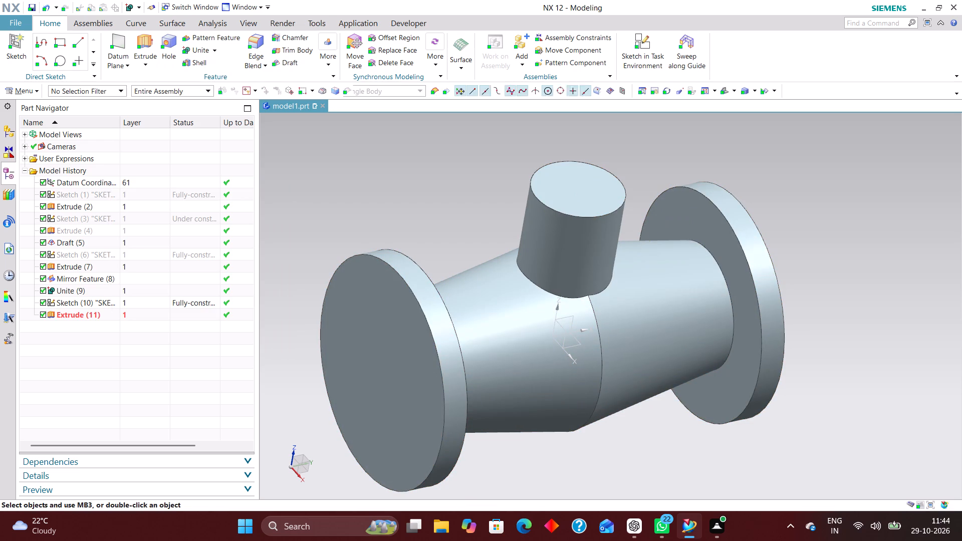
Edge Blend the two intersection edges where the vertical branch meets the tapered body with a 5 mm radius.
middle_drag(603, 421, 591, 397)
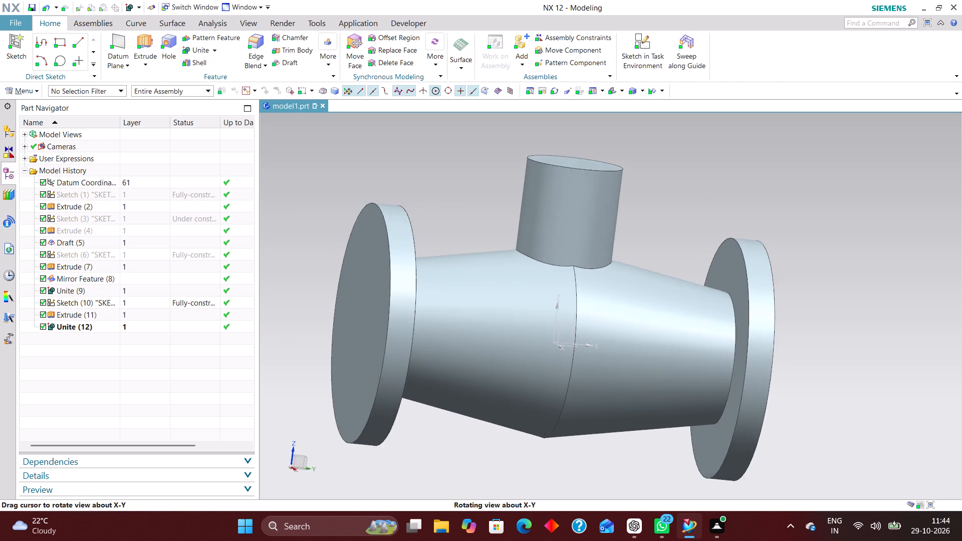
middle_drag(591, 397, 590, 406)
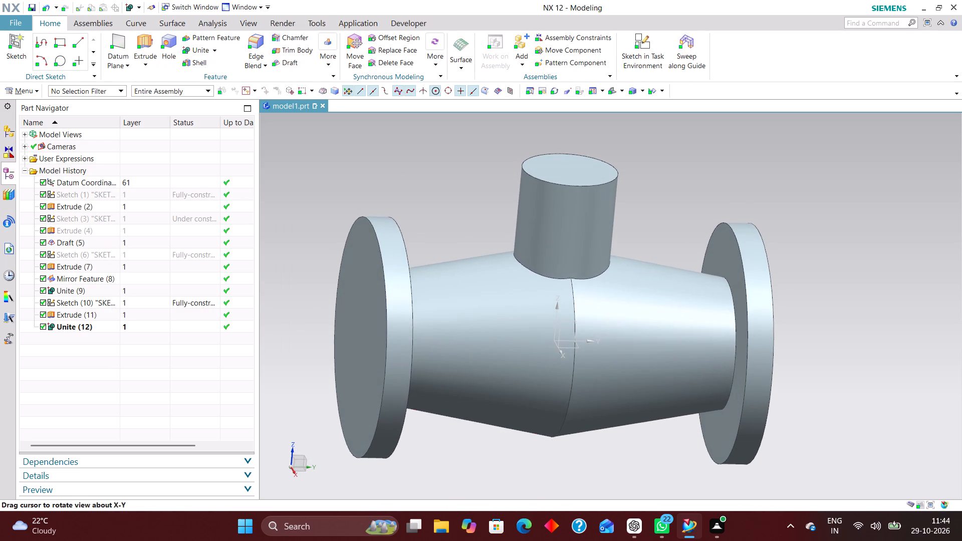
click(251, 46)
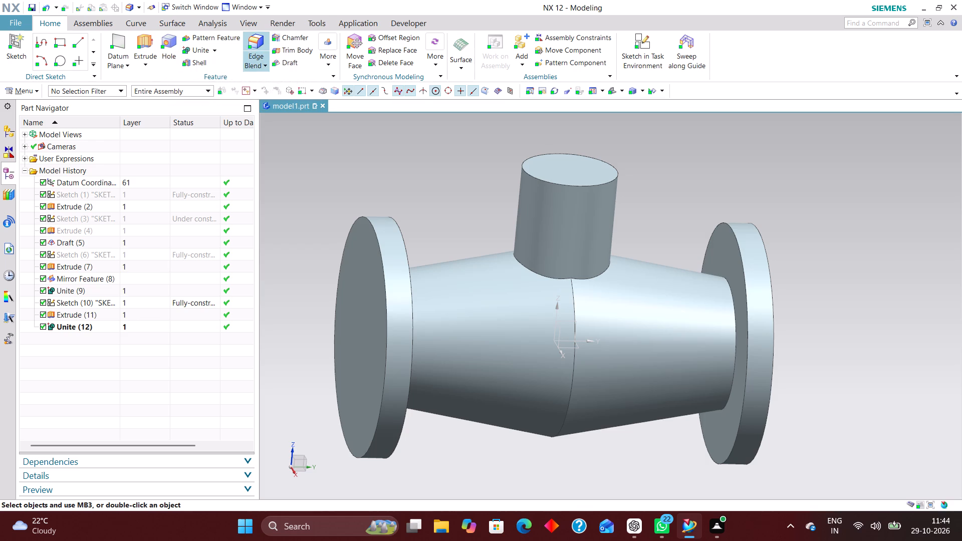
click(531, 273)
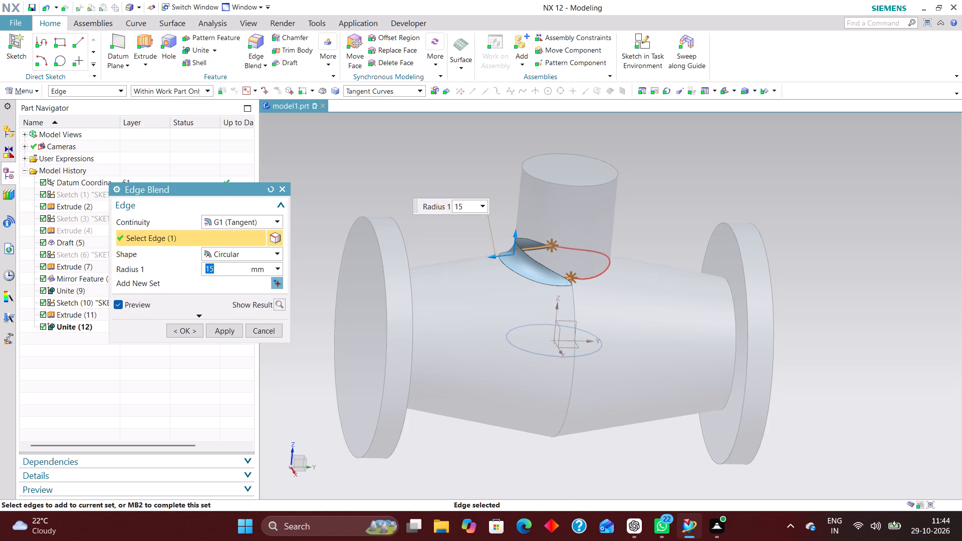
click(586, 278)
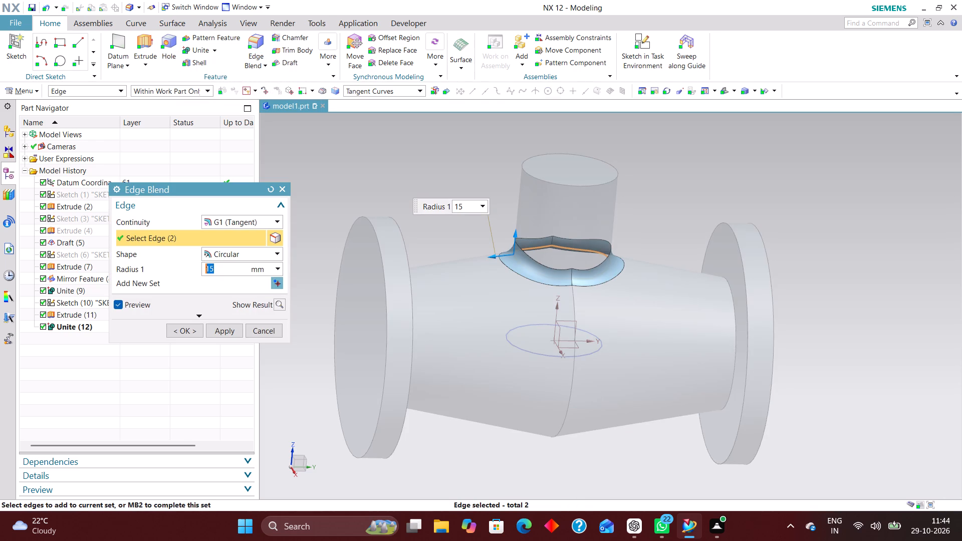
key(5)
key(Return)
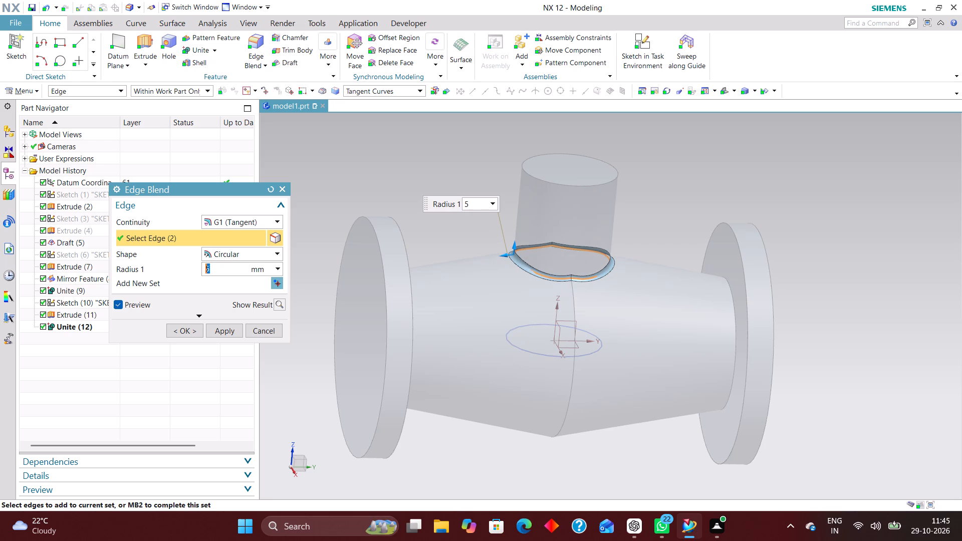
click(186, 329)
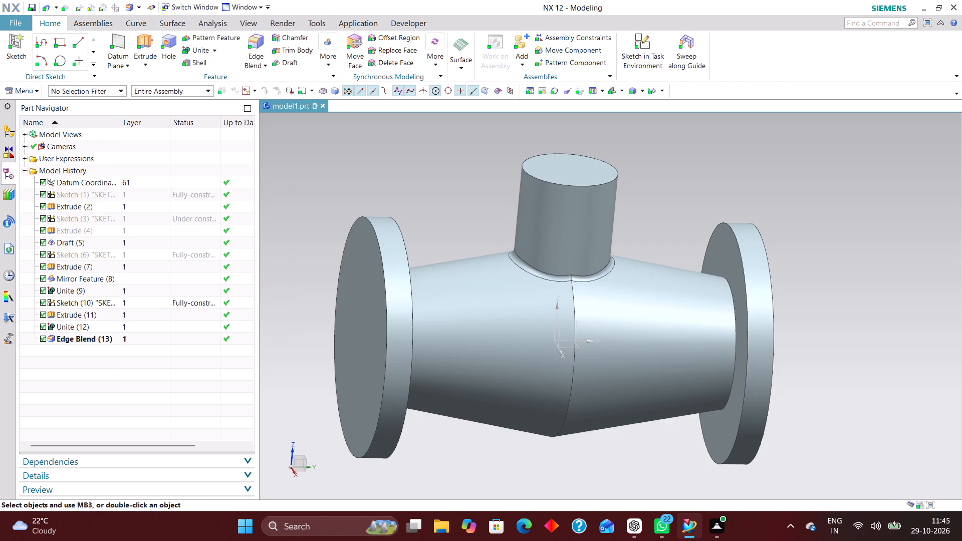
Create a sketch on the XY plane and draw a rectangle about 240 mm wide and 150 mm high around the branch.
key(End)
key(End)
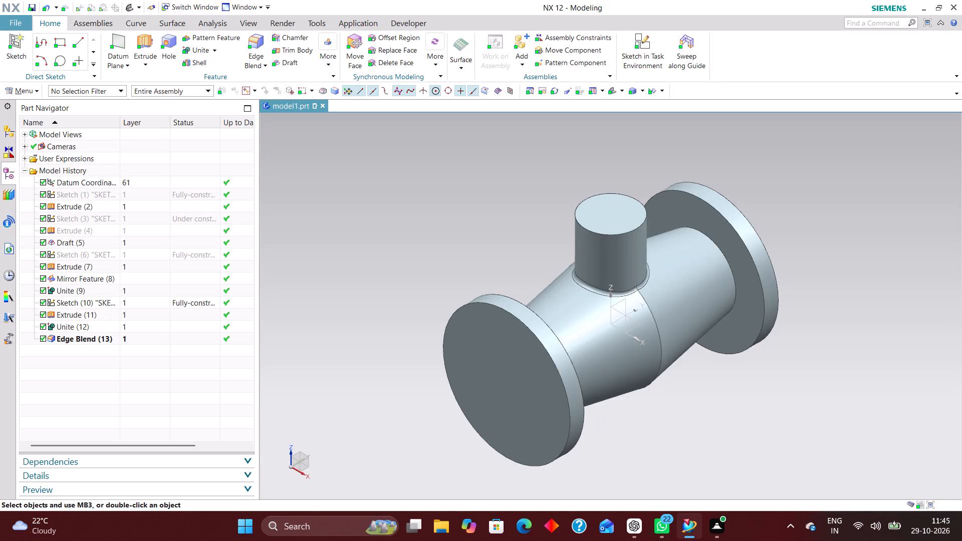
click(650, 39)
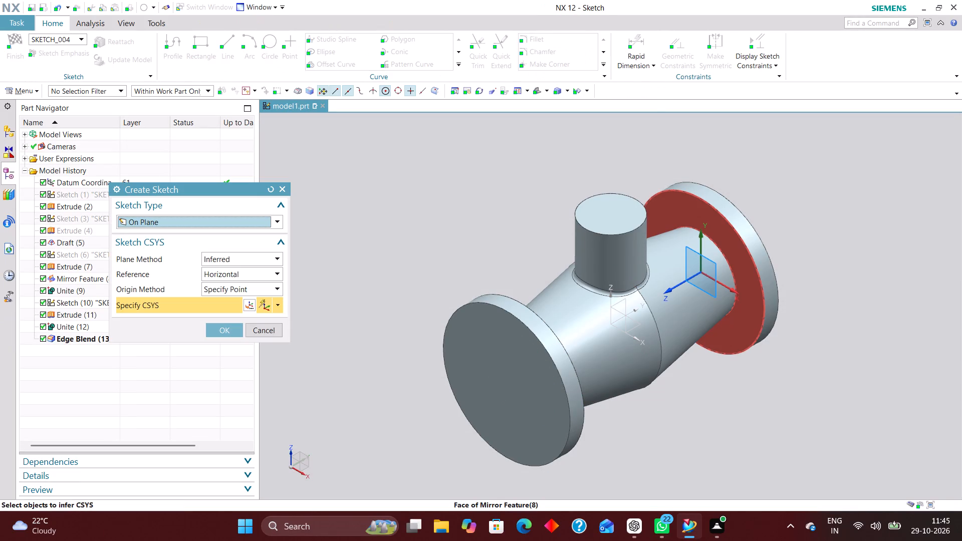
click(635, 325)
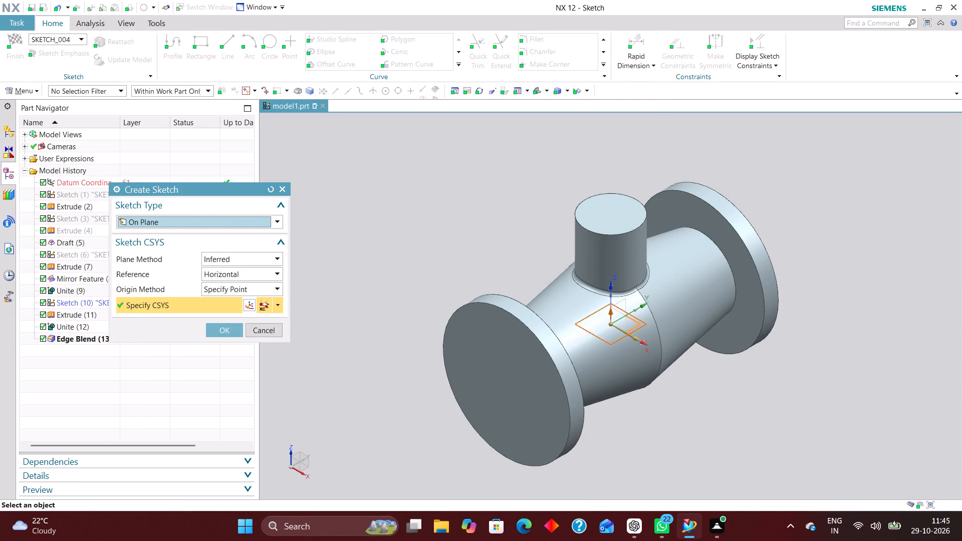
click(229, 327)
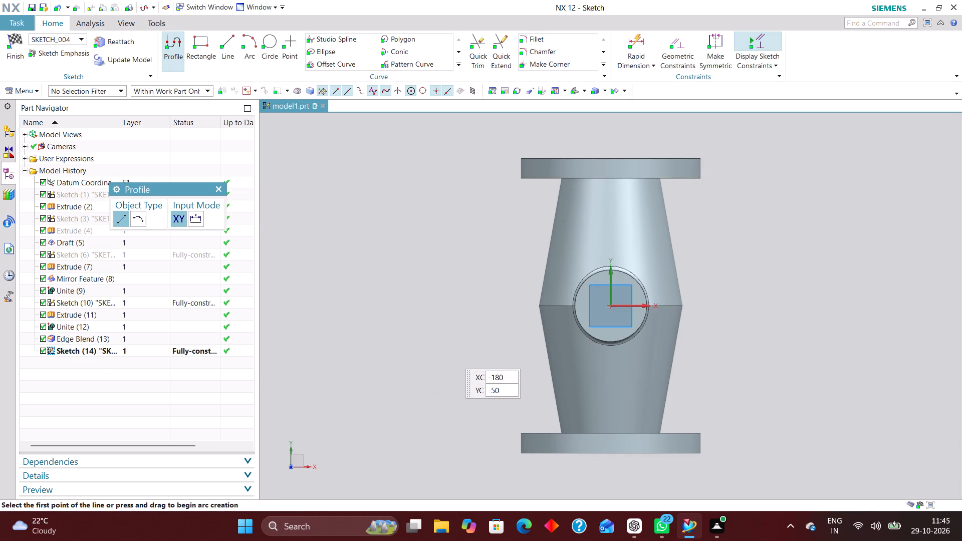
click(200, 38)
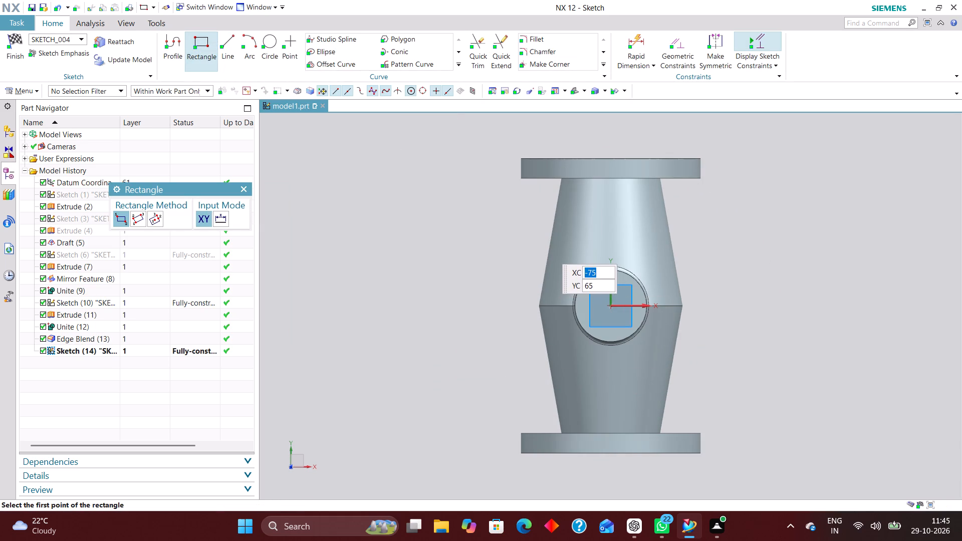
click(507, 238)
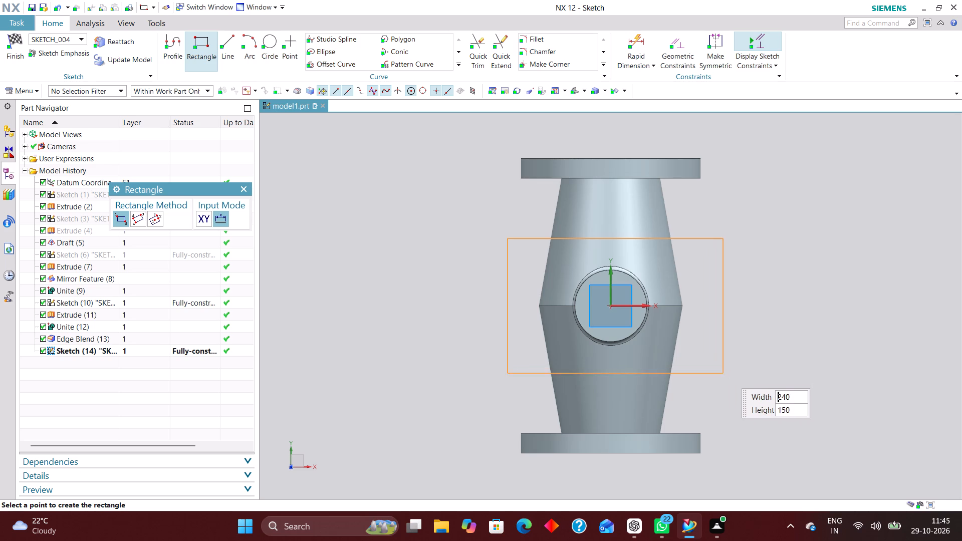
click(725, 373)
Centre the rectangle on the origin by constraining its upper edge's midpoint to the Y axis and its left edge's midpoint to the X axis.
click(671, 40)
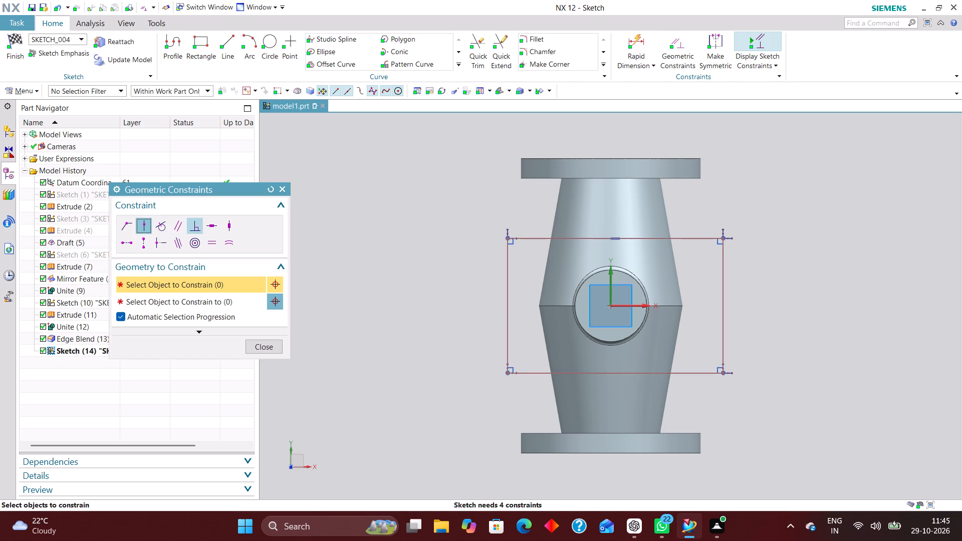
click(617, 239)
click(610, 276)
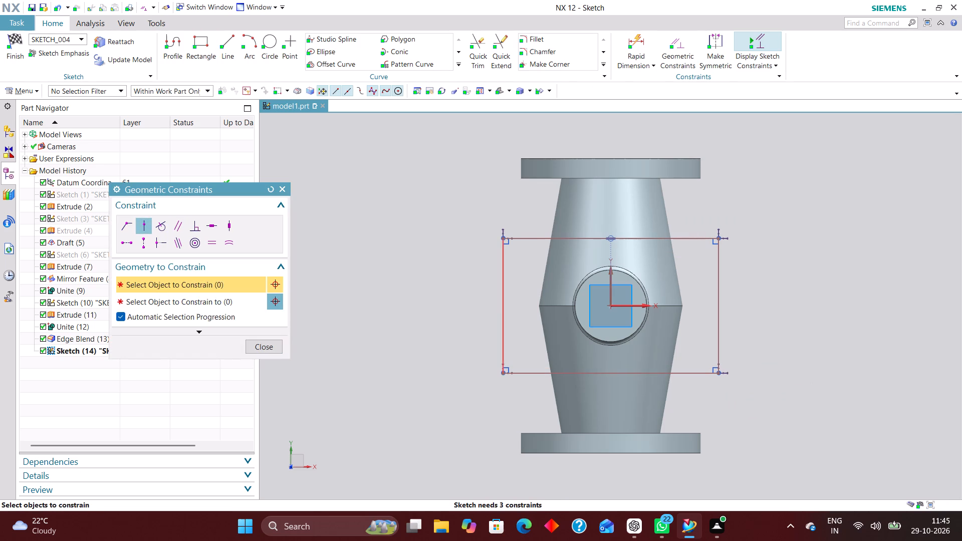
click(504, 305)
click(631, 303)
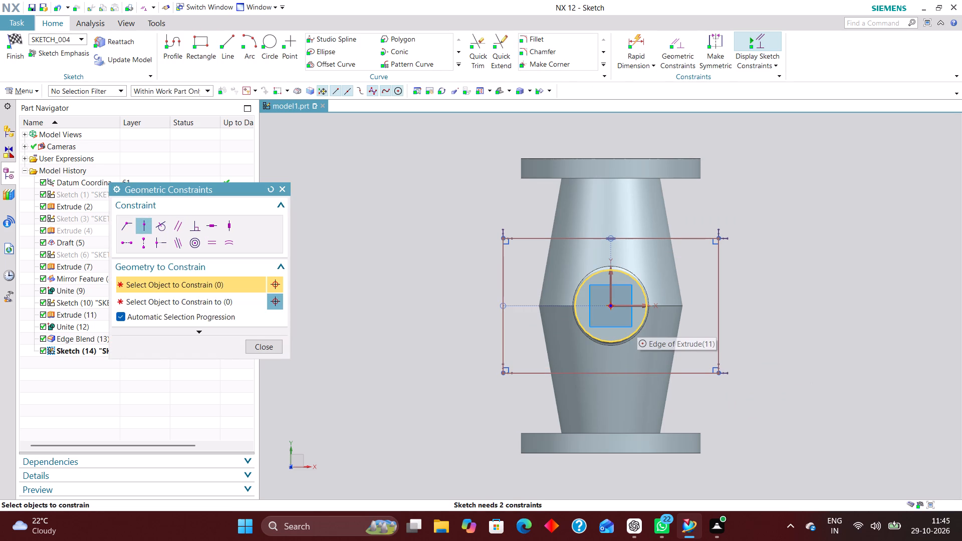
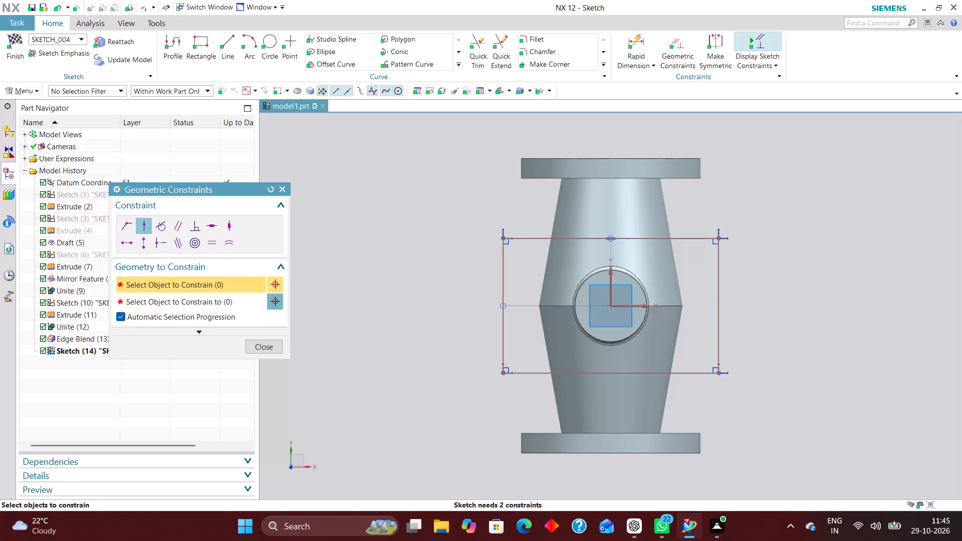
Dimension the centred rectangle 120 mm high and 180 mm wide, and finish the sketch.
click(639, 40)
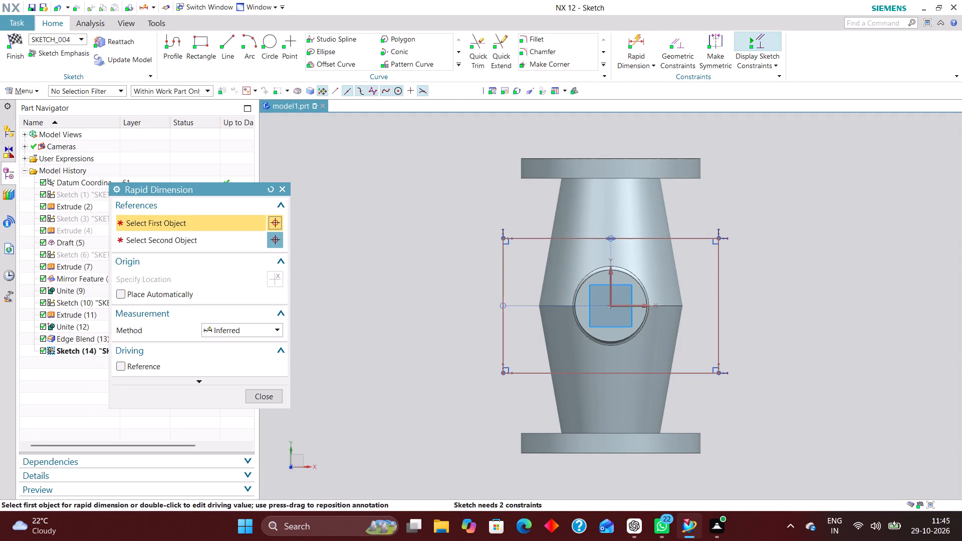
click(502, 344)
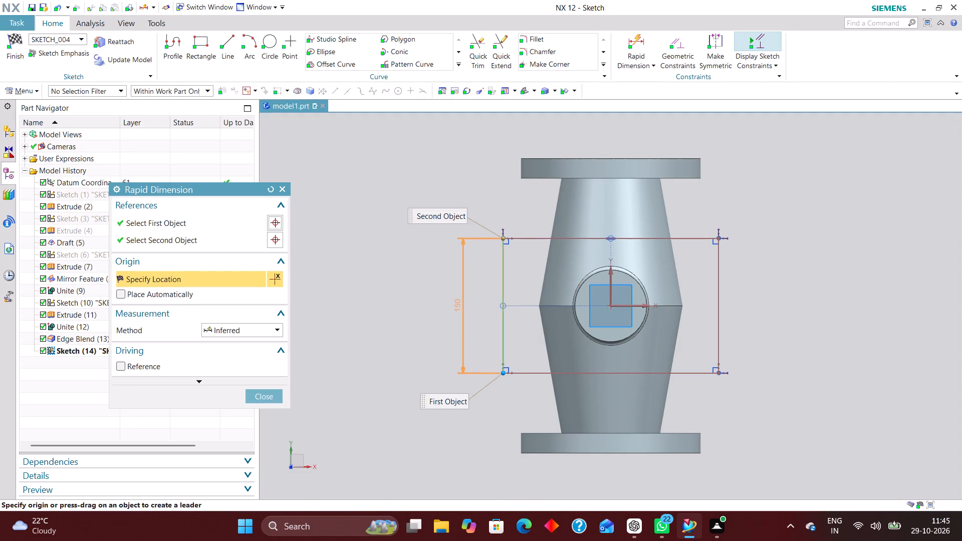
click(457, 305)
text(120)
key(Return)
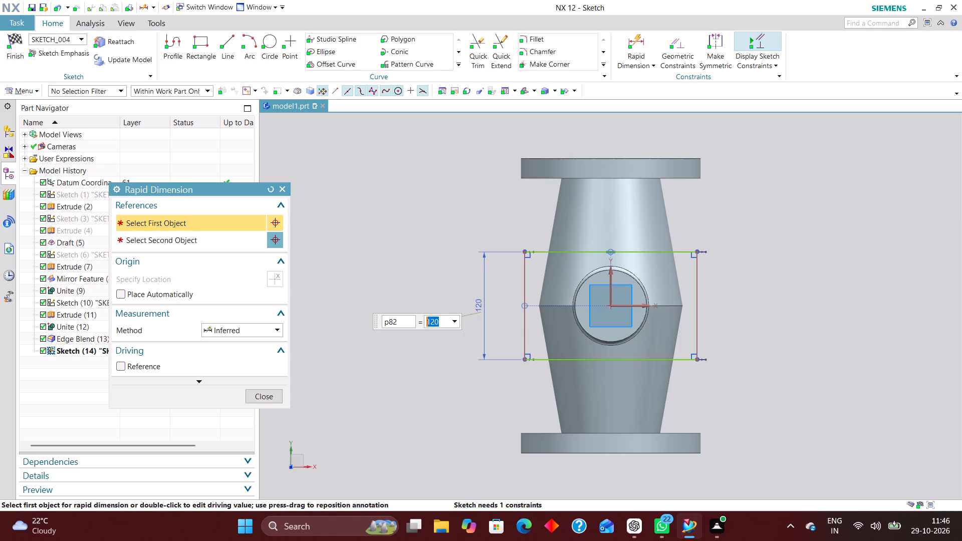
click(648, 361)
click(605, 477)
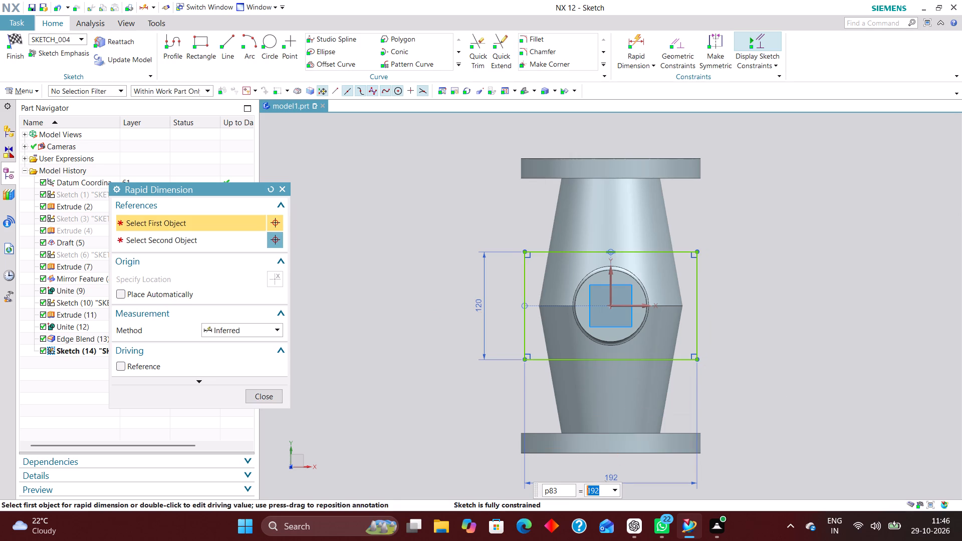
text(180)
key(Return)
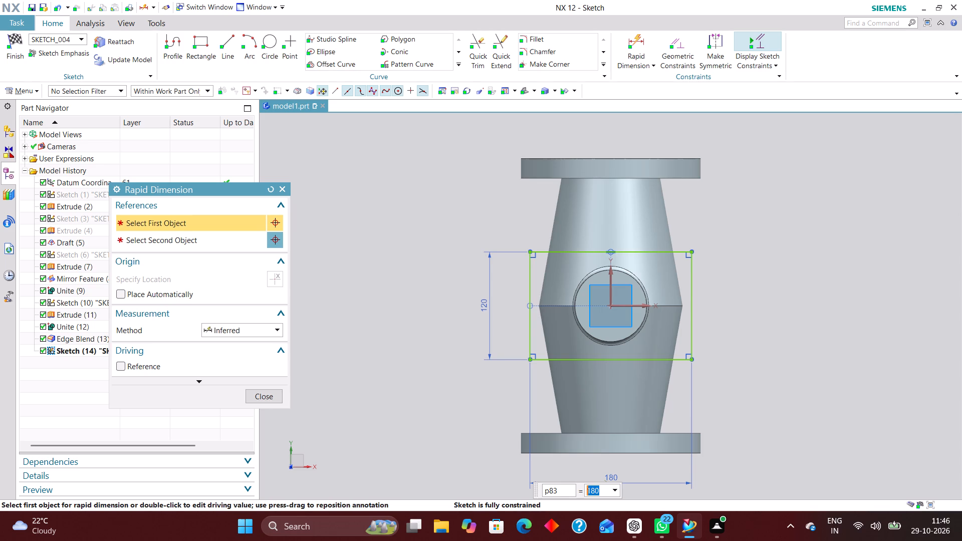
click(256, 396)
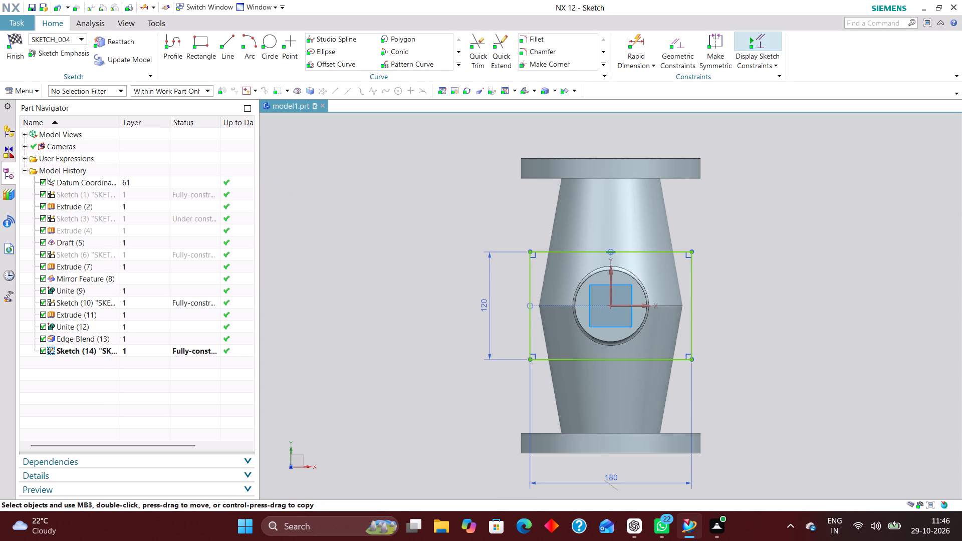
click(22, 38)
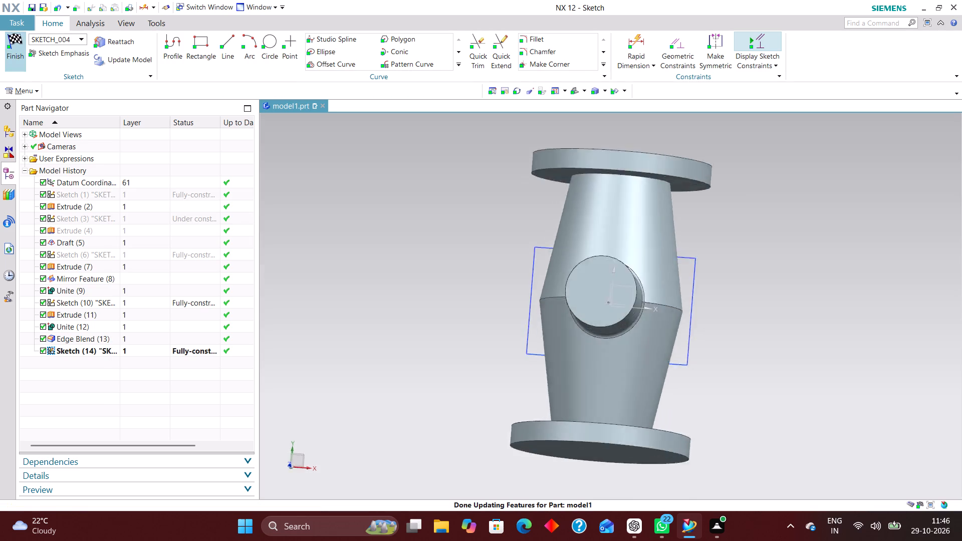
Extrude the rectangle as a separate block at the branch's top, with start 185 mm, end 150 mm and no Boolean.
click(148, 41)
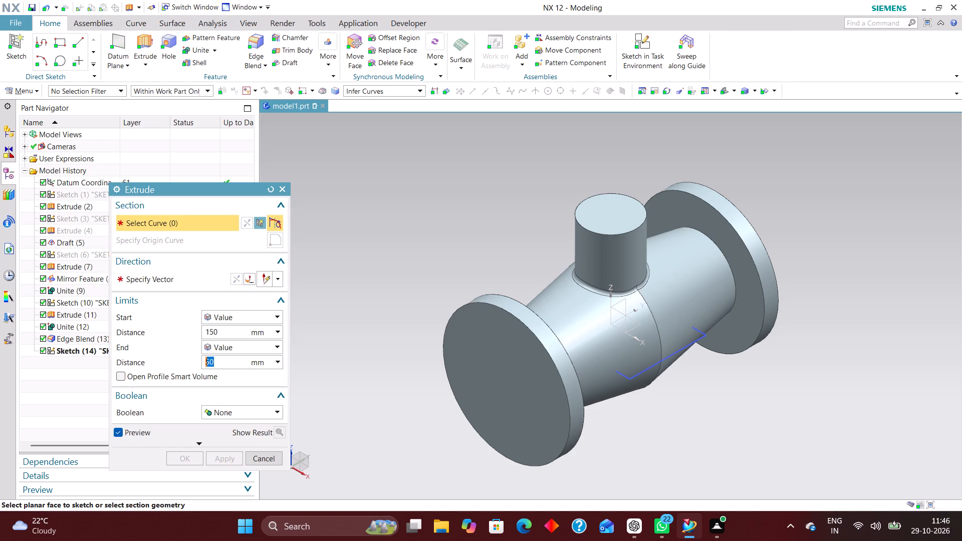
click(702, 338)
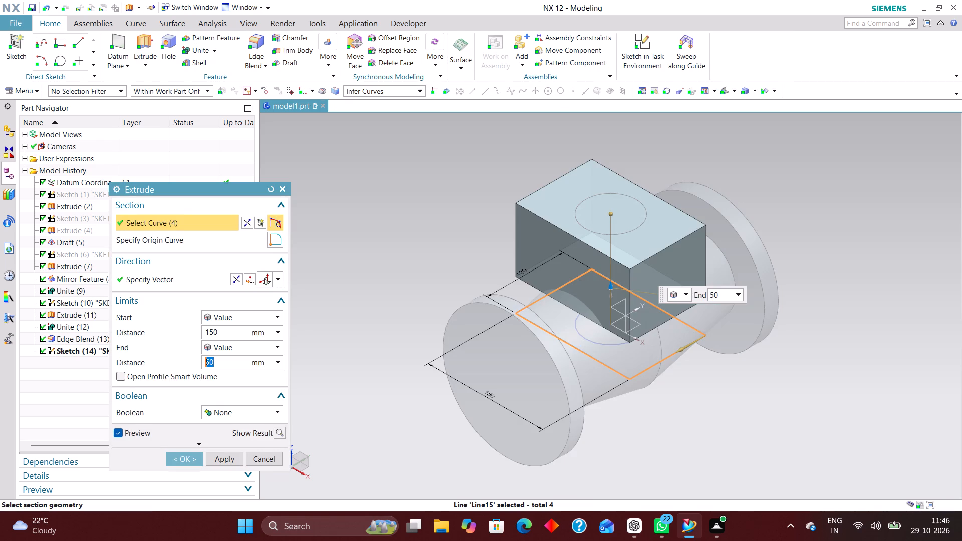
middle_drag(891, 219, 849, 174)
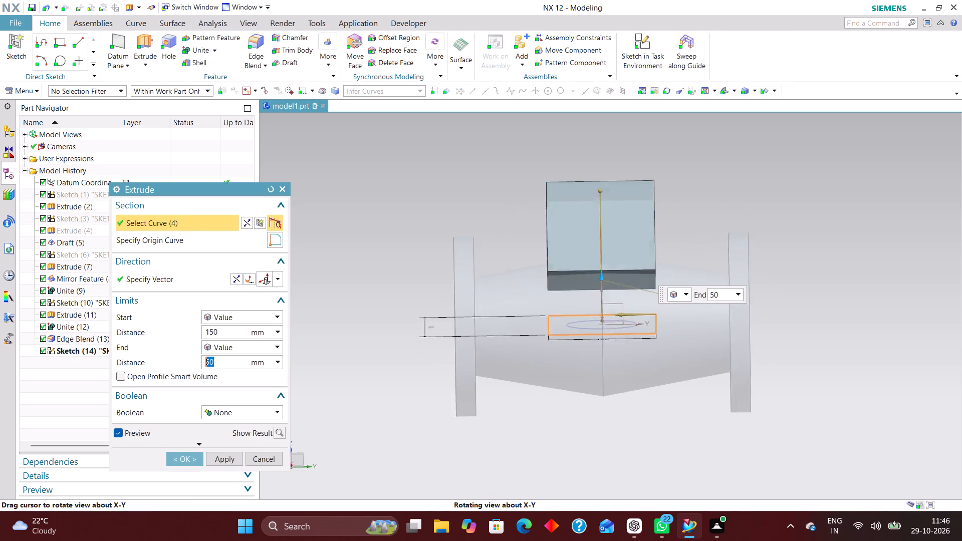
middle_drag(849, 174, 854, 181)
right_drag(892, 183, 541, 184)
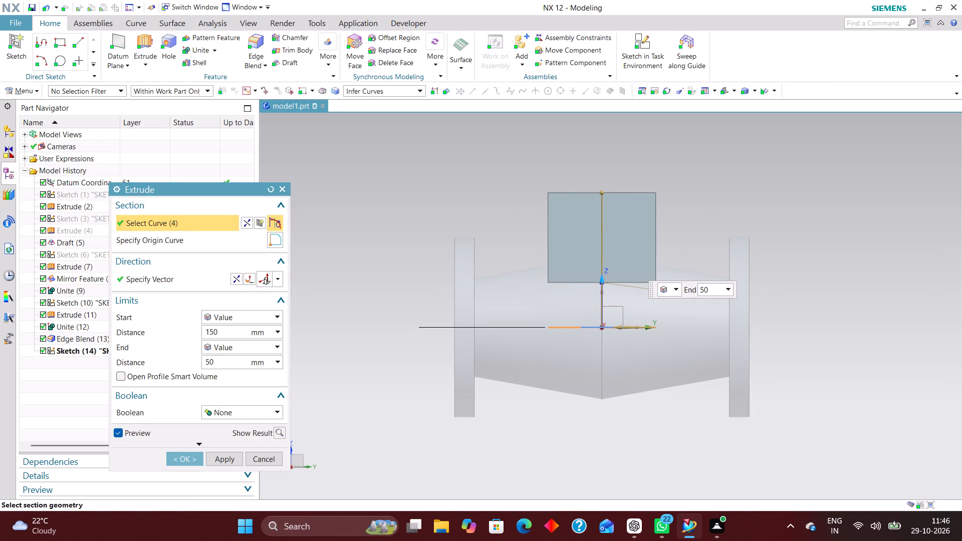
scroll(612, 279, up, 3)
scroll(651, 303, down, 1)
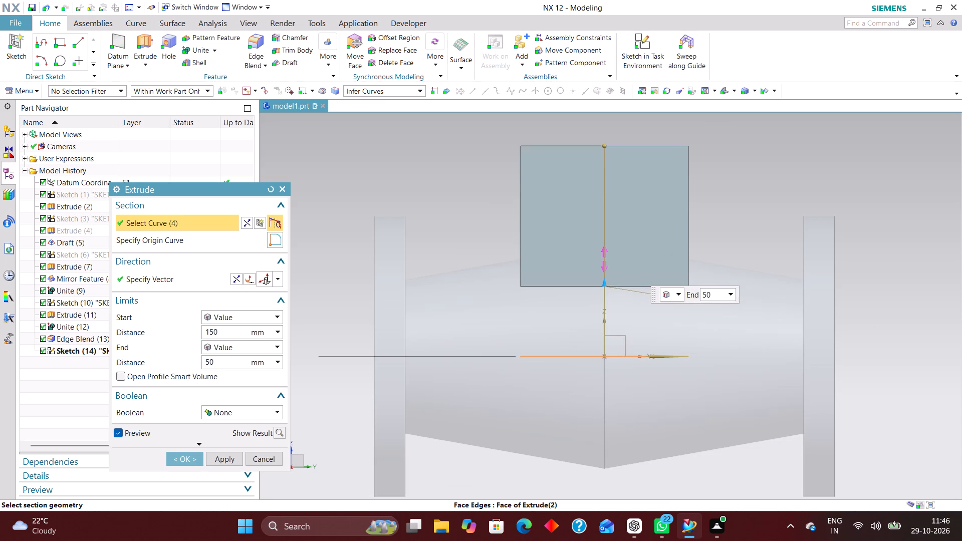
drag(604, 285, 634, 175)
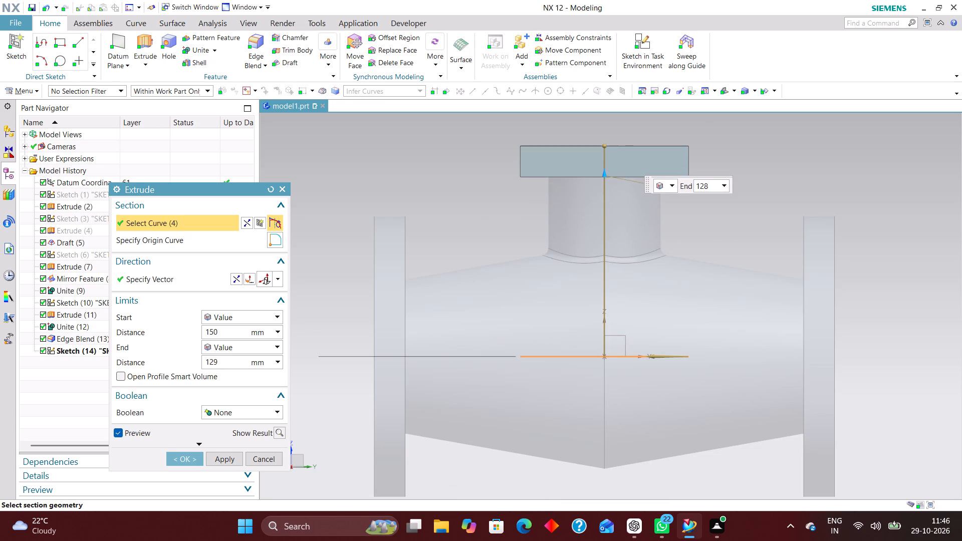
drag(634, 175, 634, 177)
scroll(684, 245, down, 2)
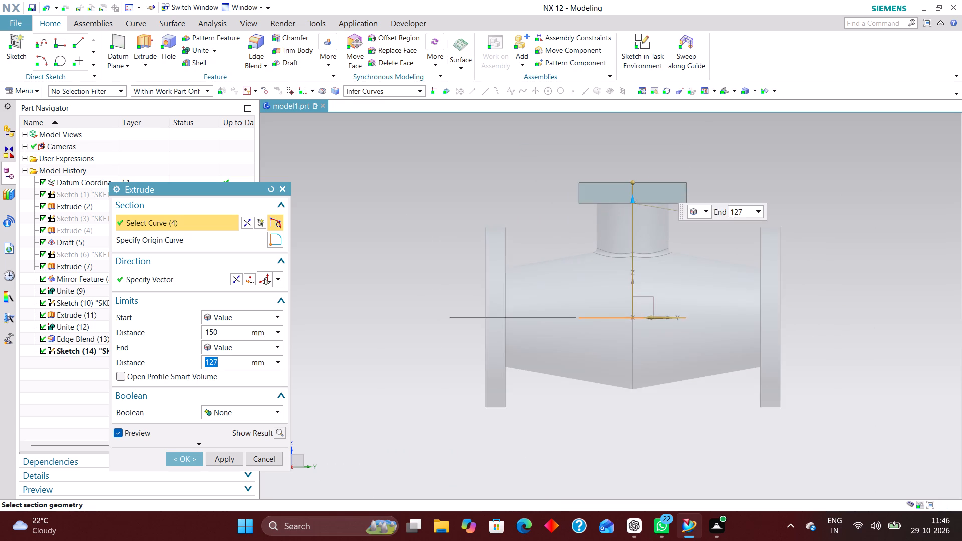
scroll(627, 176, up, 3)
drag(640, 188, 639, 180)
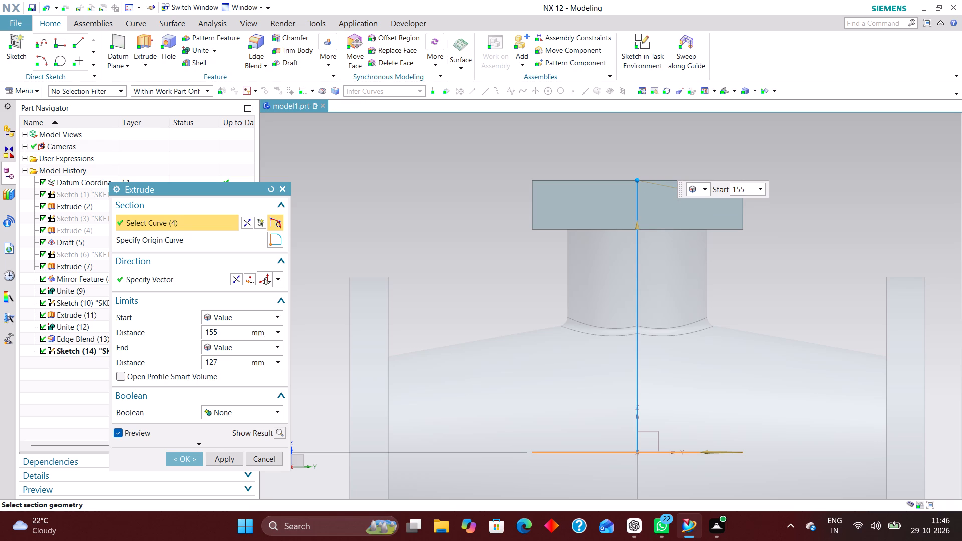
drag(639, 180, 638, 144)
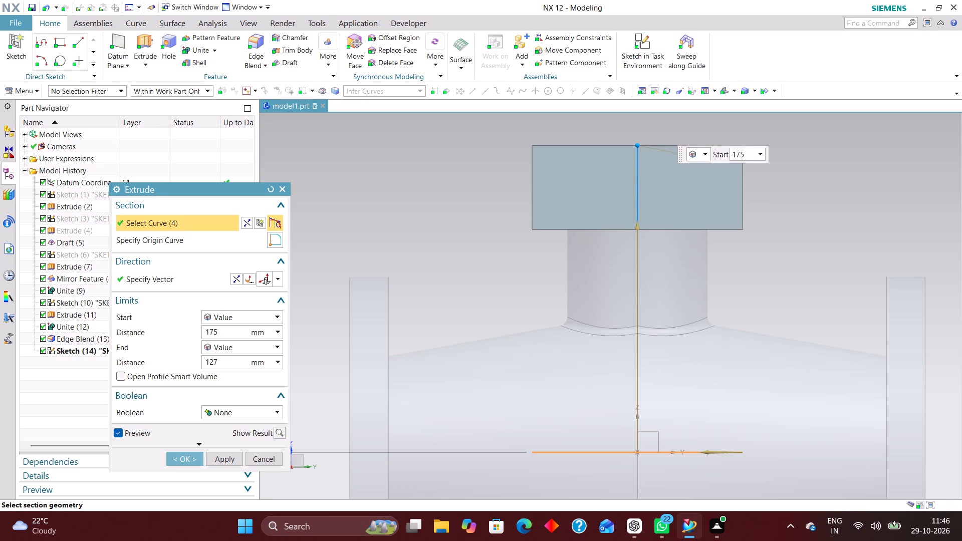
drag(638, 144, 635, 128)
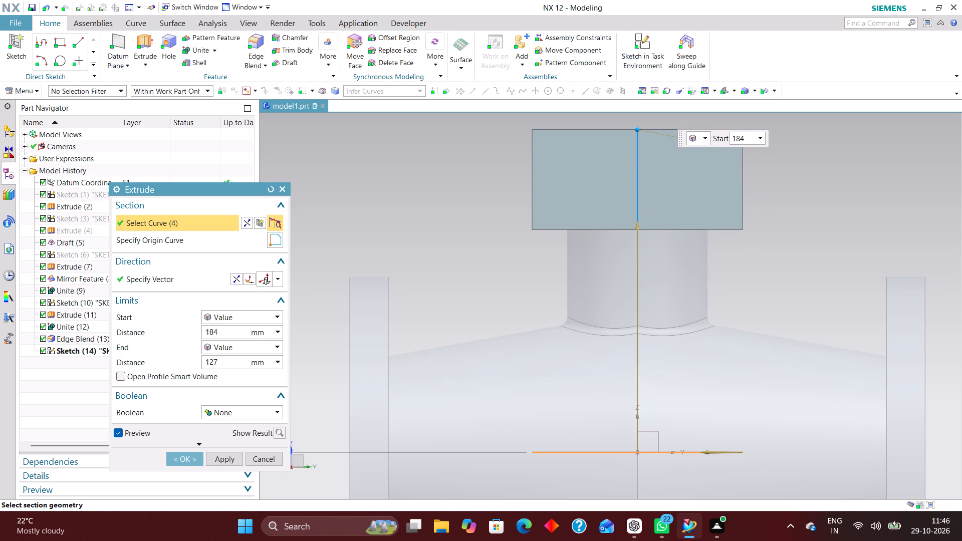
drag(635, 128, 636, 127)
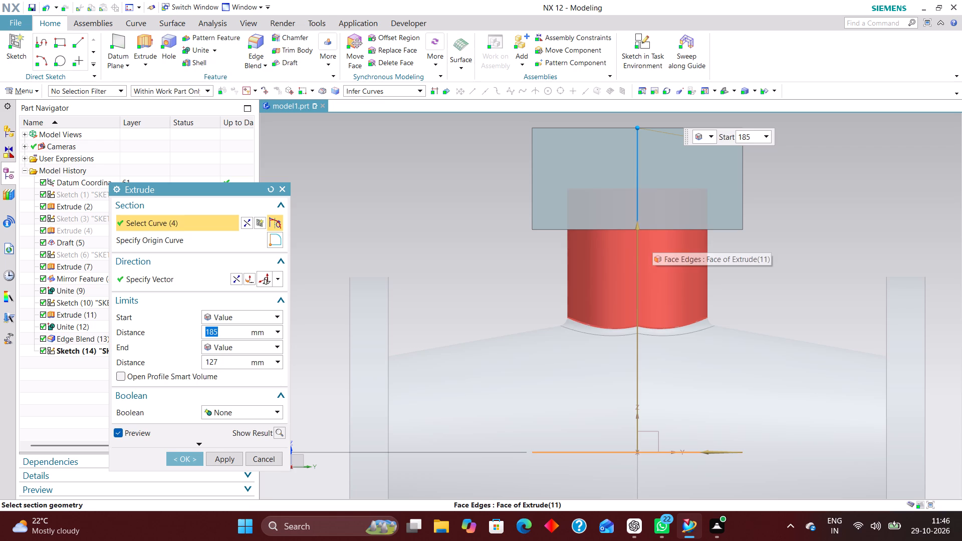
click(229, 361)
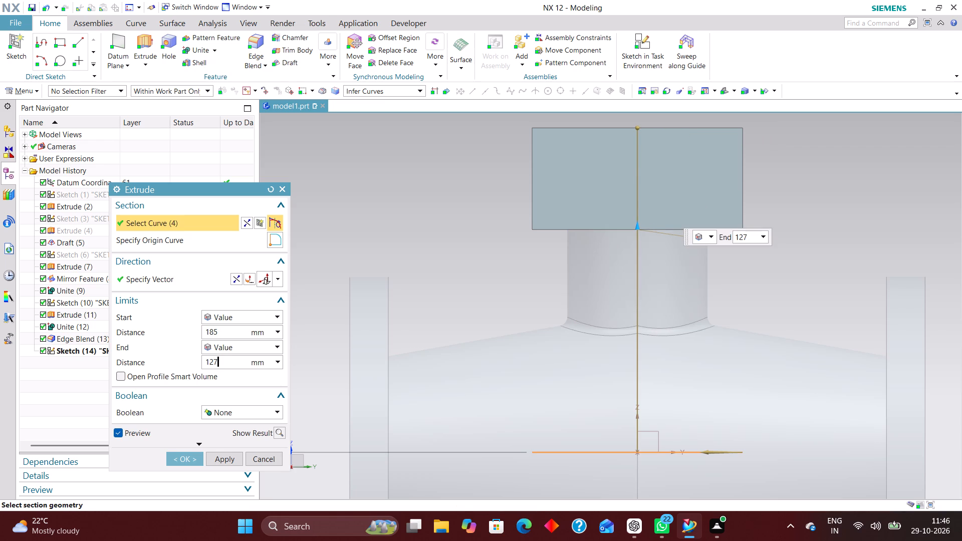
drag(637, 227, 638, 189)
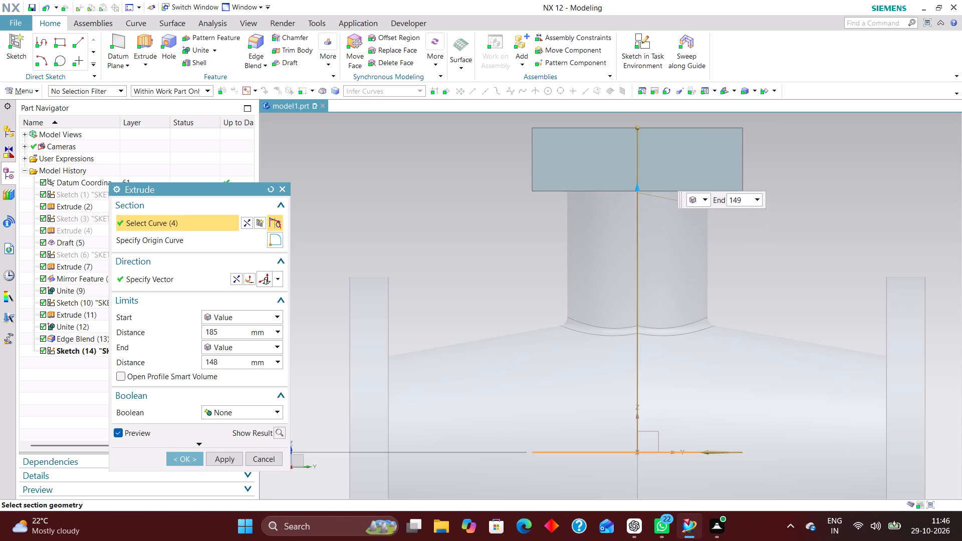
drag(638, 189, 638, 186)
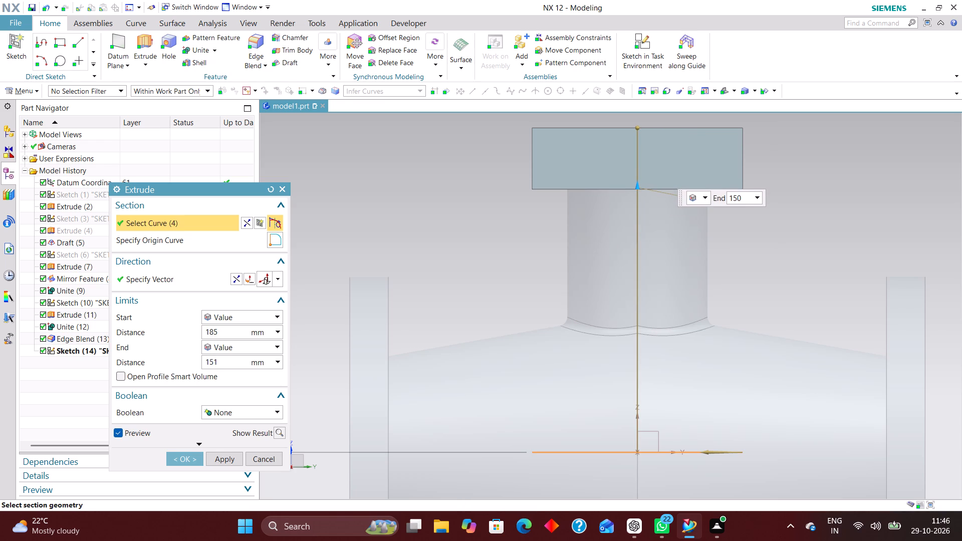
drag(638, 186, 638, 187)
scroll(728, 237, down, 2)
click(179, 456)
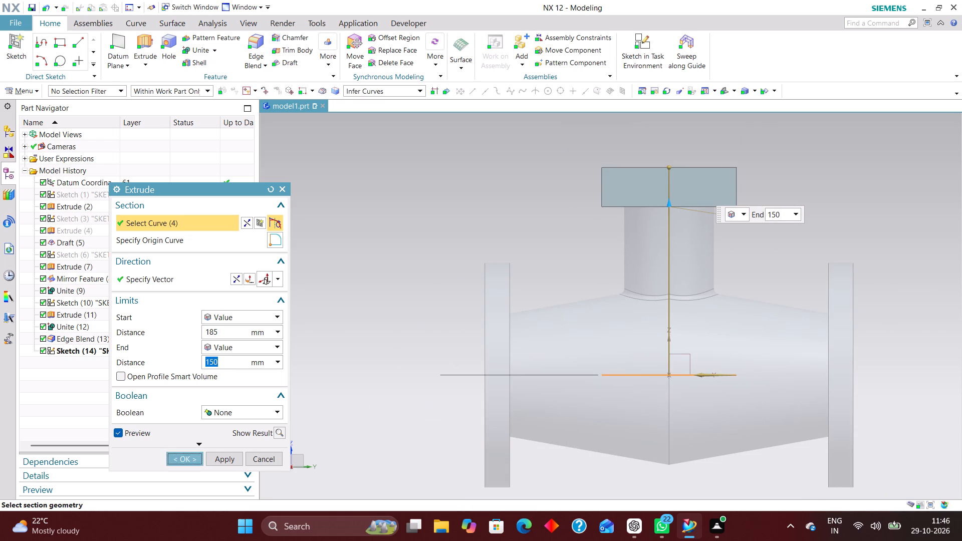
Examine the rectangular block on the branch and its proportions against the flanged body from several angles.
middle_drag(527, 283, 582, 279)
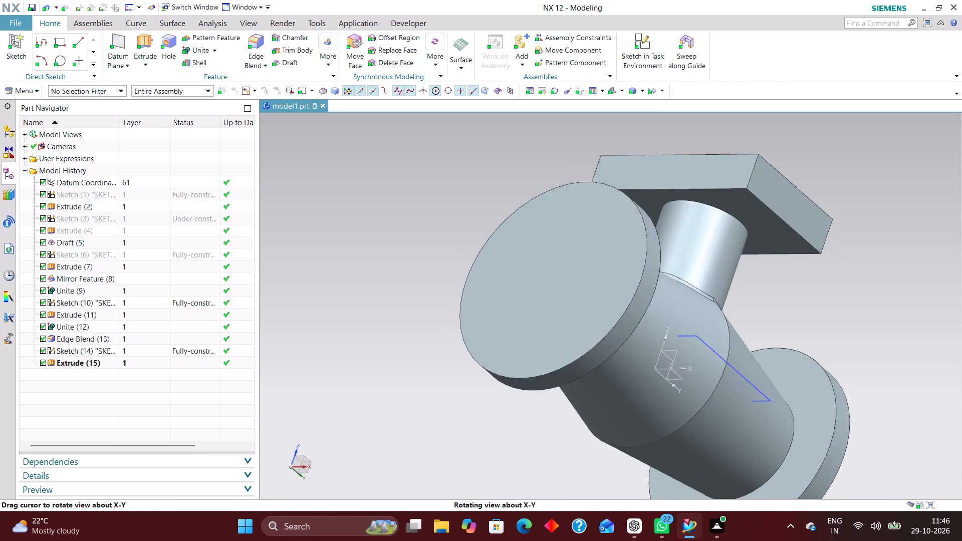
middle_drag(582, 279, 564, 291)
middle_drag(571, 327, 573, 334)
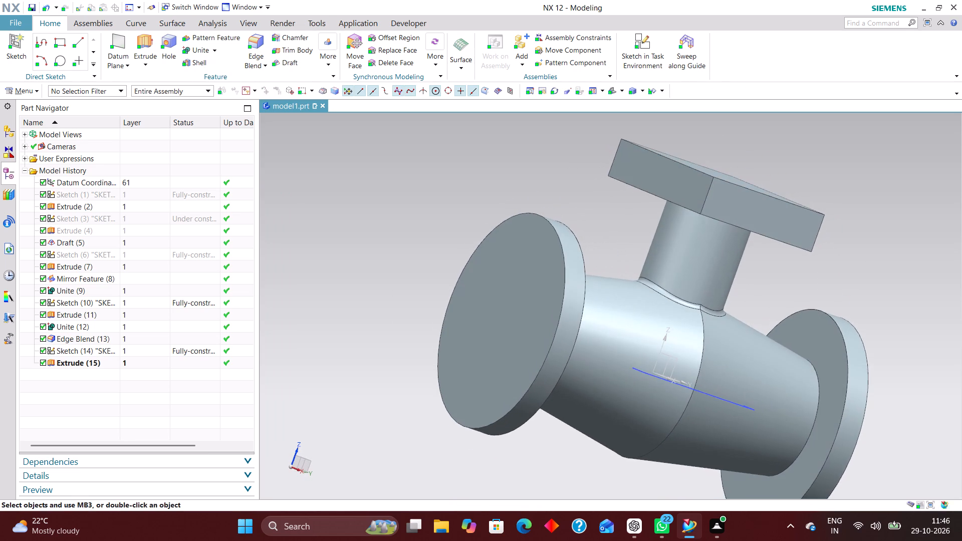
middle_drag(573, 334, 565, 366)
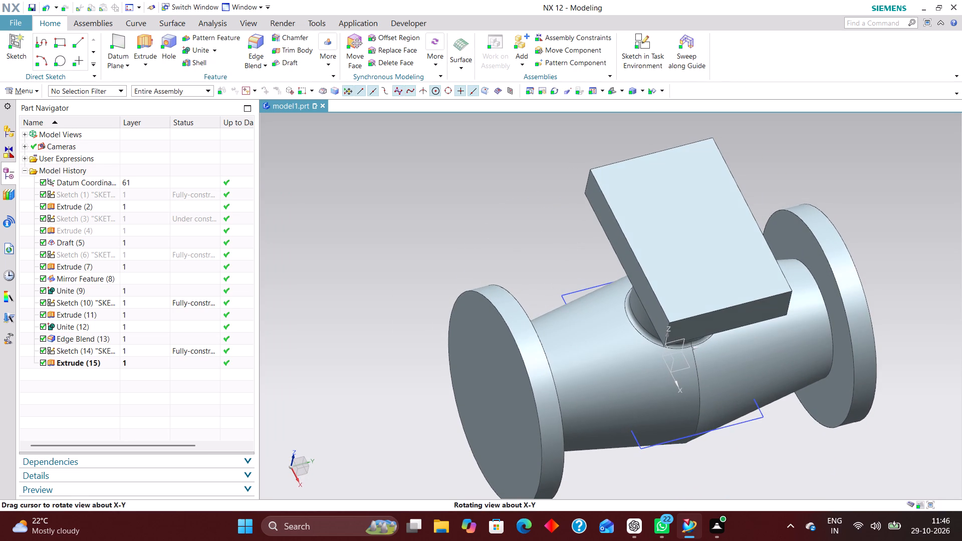
middle_drag(565, 366, 602, 415)
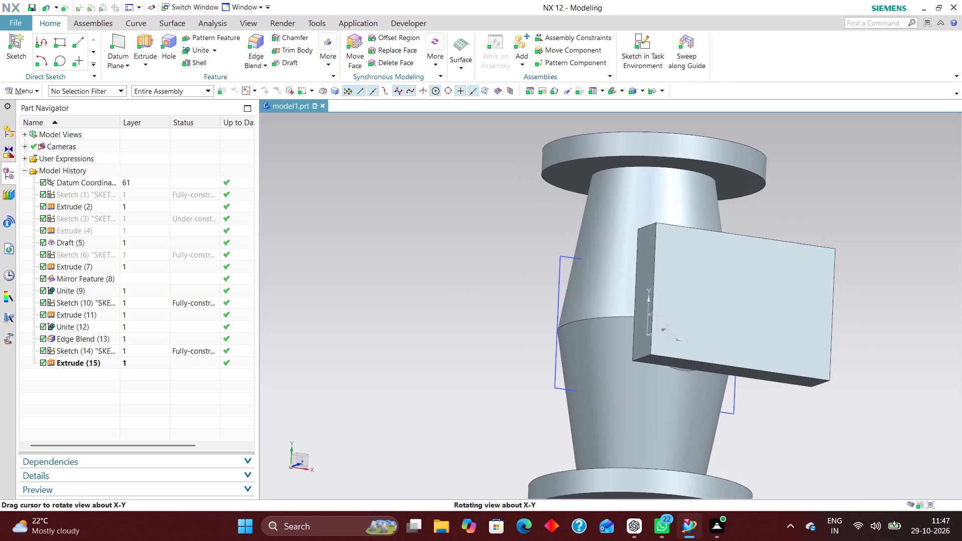
middle_drag(602, 415, 575, 398)
middle_drag(565, 391, 586, 405)
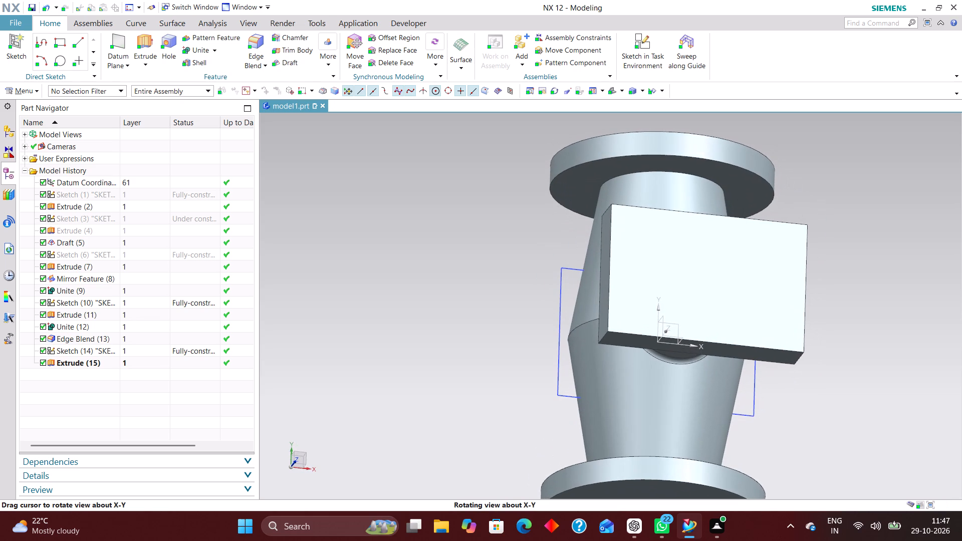
middle_drag(586, 405, 577, 399)
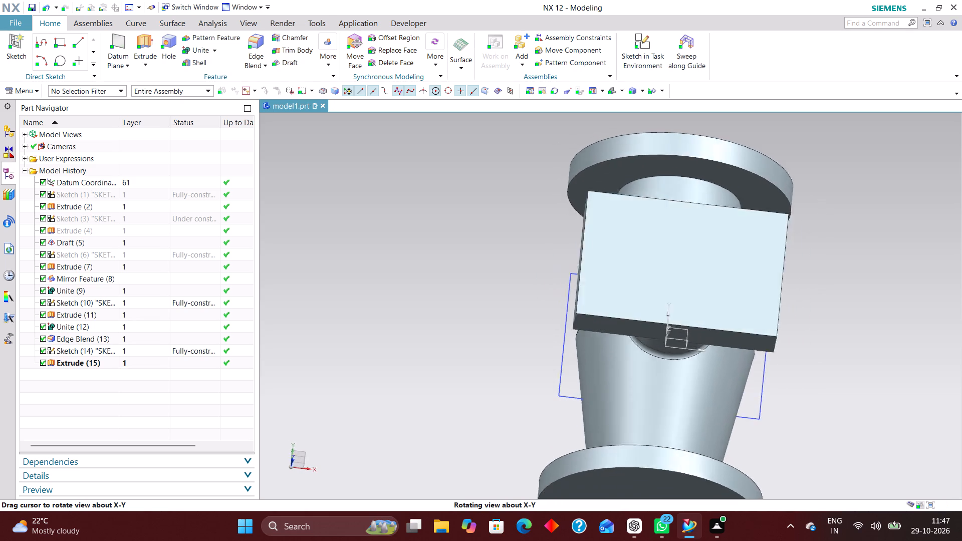
middle_drag(577, 399, 562, 408)
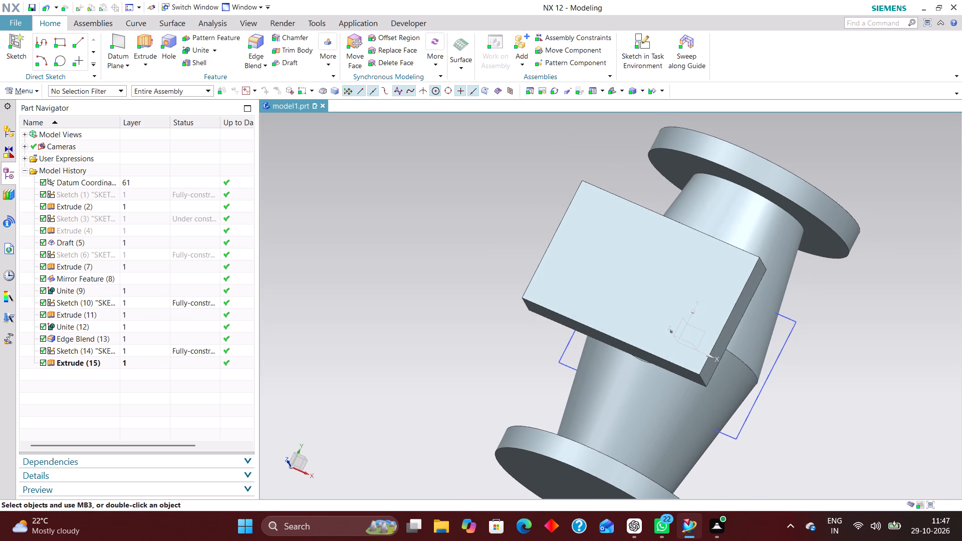
Reopen the block's rectangle sketch, Sketch (14), and set the rectangle's vertical dimension to 200 mm.
click(139, 349)
right_click(142, 352)
click(209, 87)
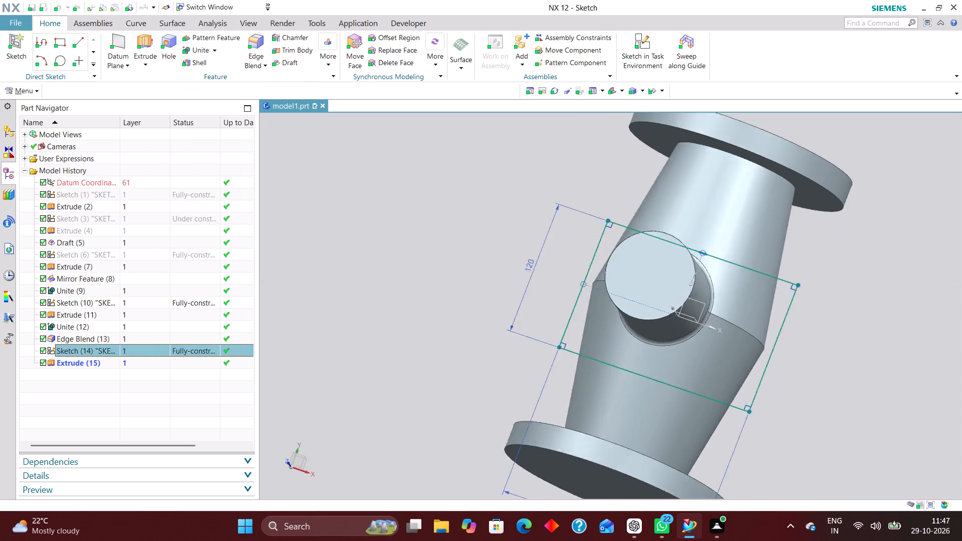
click(470, 219)
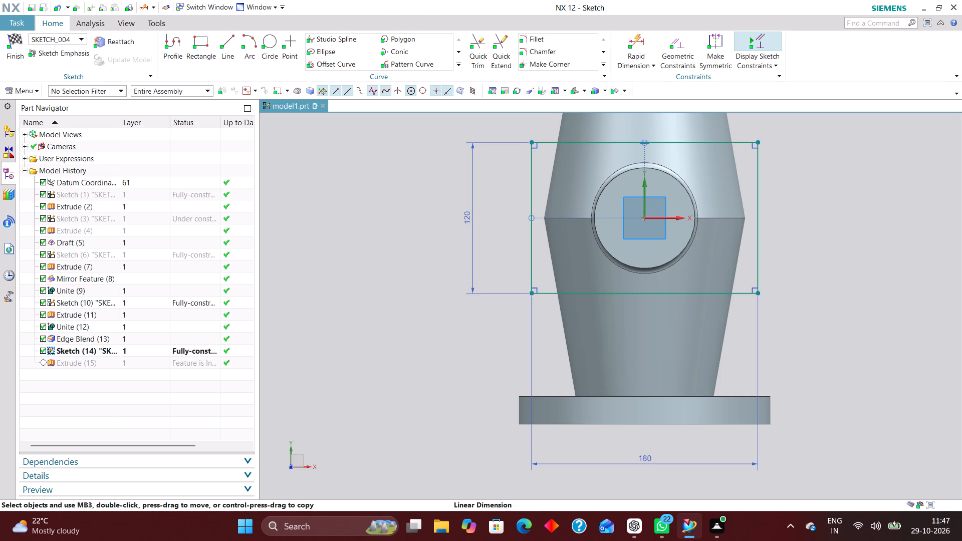
click(428, 224)
double_click(470, 217)
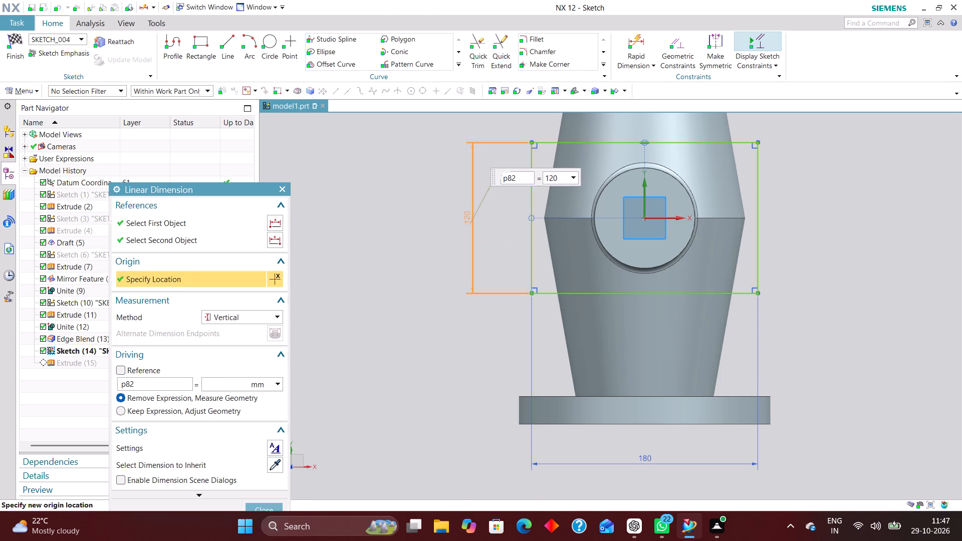
text(200)
key(Return)
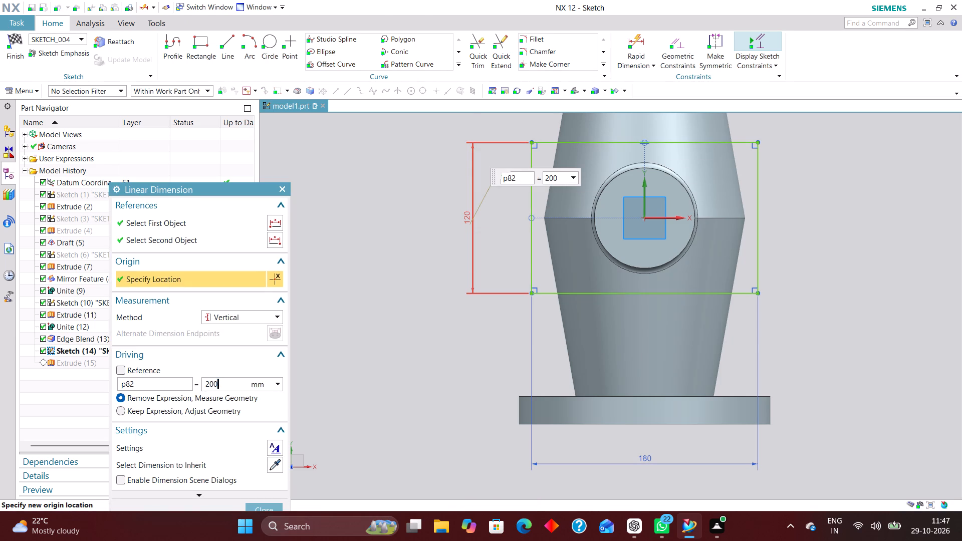
scroll(522, 270, down, 3)
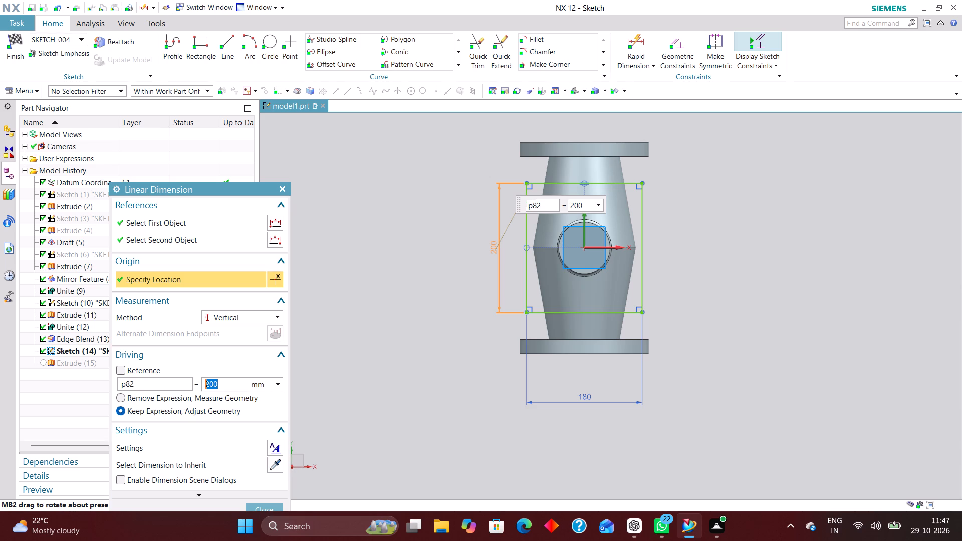
click(271, 508)
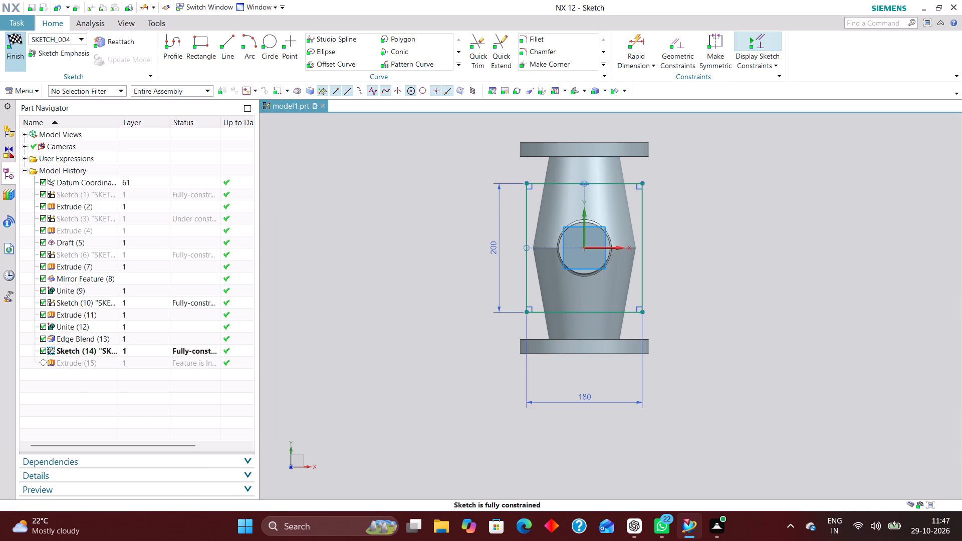
Finish the resized rectangle sketch and hide Sketch (14) in the model.
click(16, 42)
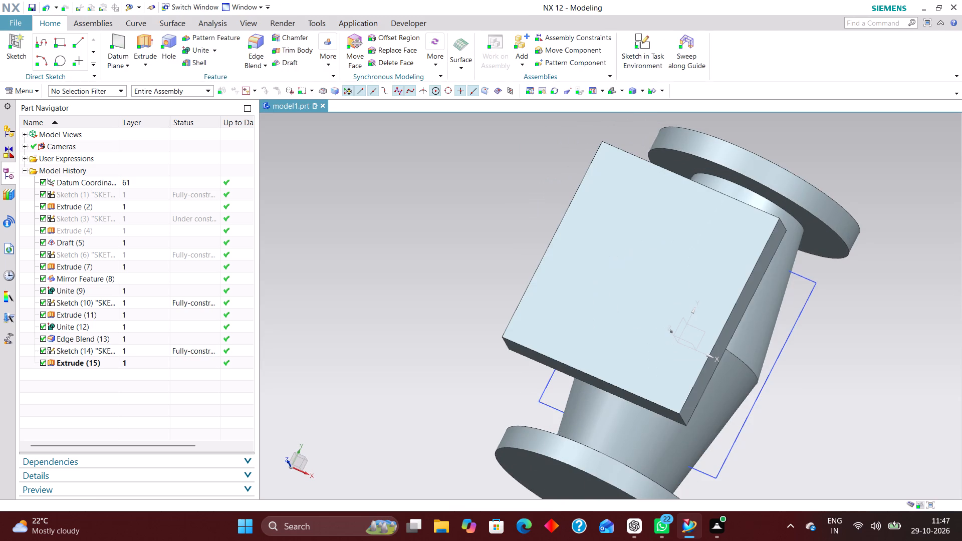
middle_drag(511, 205, 482, 156)
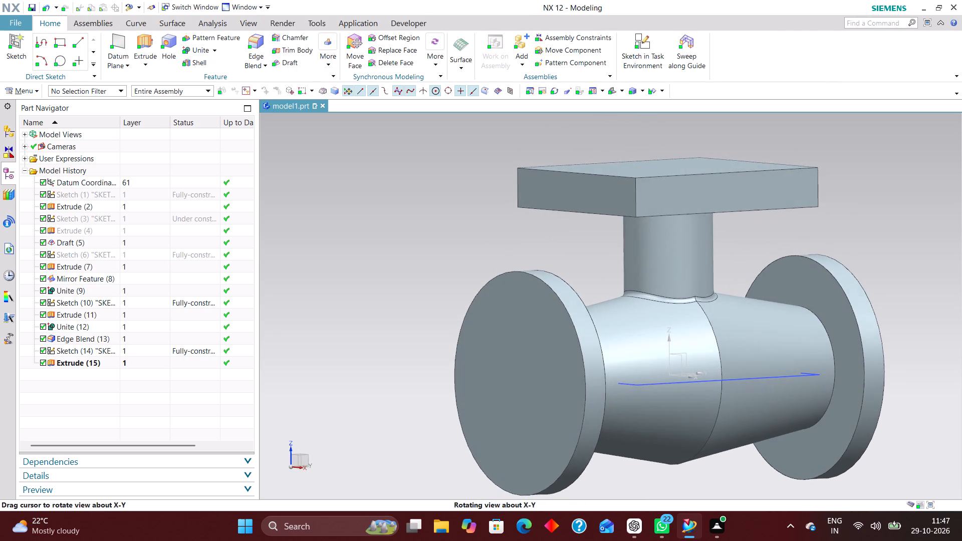
middle_drag(482, 156, 480, 151)
scroll(492, 151, down, 3)
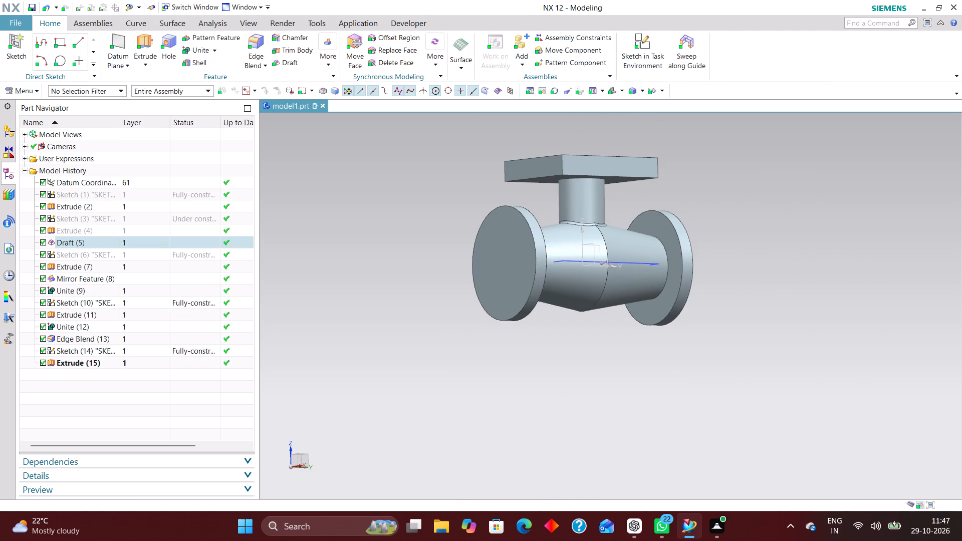
right_drag(650, 261, 660, 338)
middle_drag(750, 270, 751, 284)
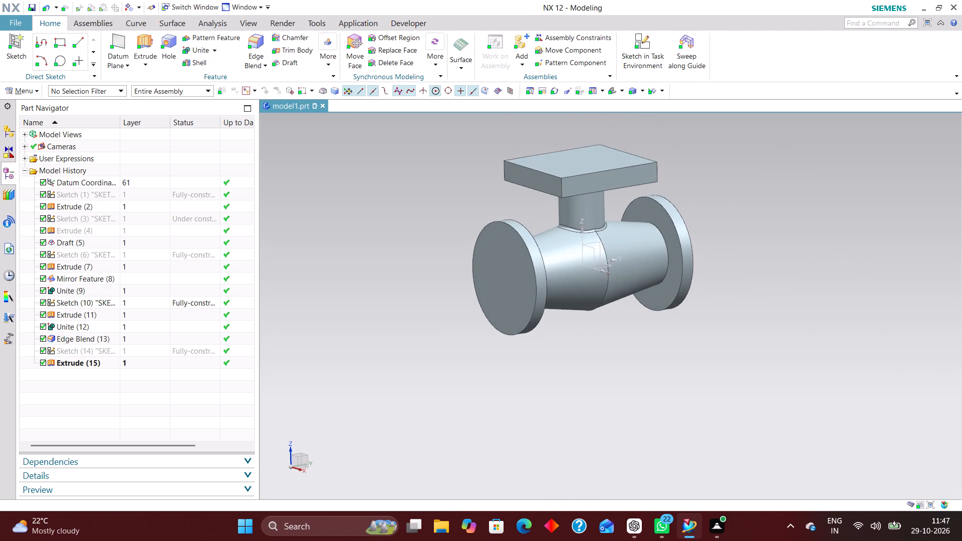
Blend the four vertical corner edges of the rectangular flange with a 20 mm circular radius.
scroll(757, 283, up, 1)
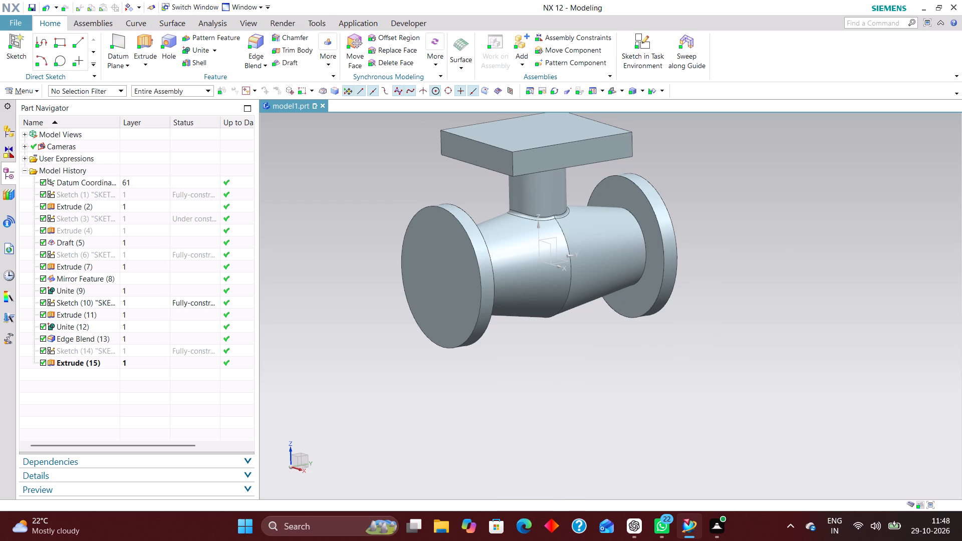
scroll(488, 188, up, 2)
scroll(457, 208, down, 2)
click(255, 36)
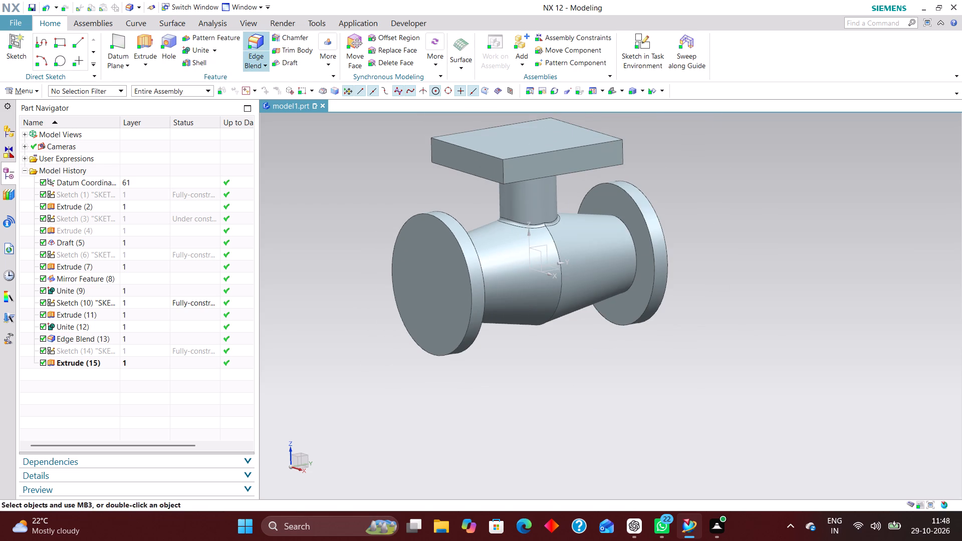
scroll(499, 170, up, 3)
click(507, 171)
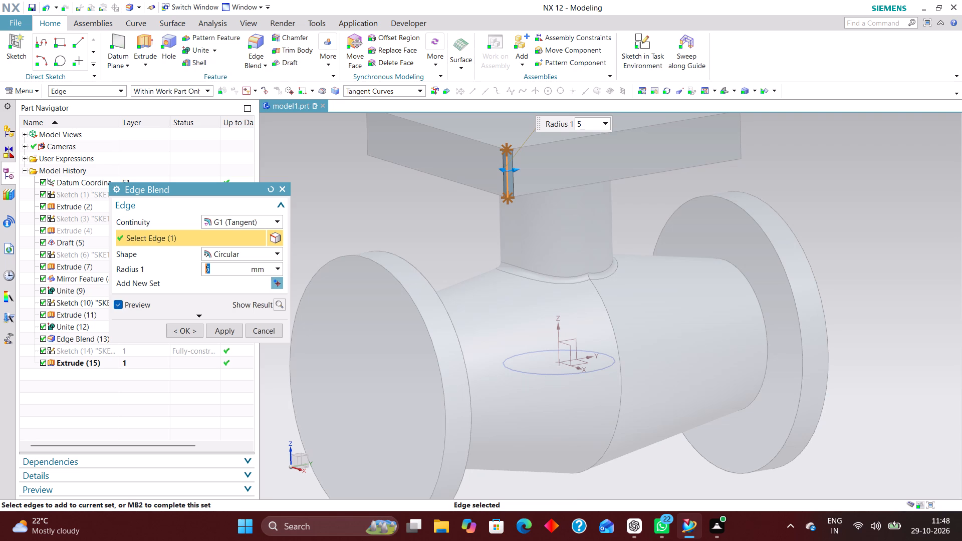
text(20)
key(Return)
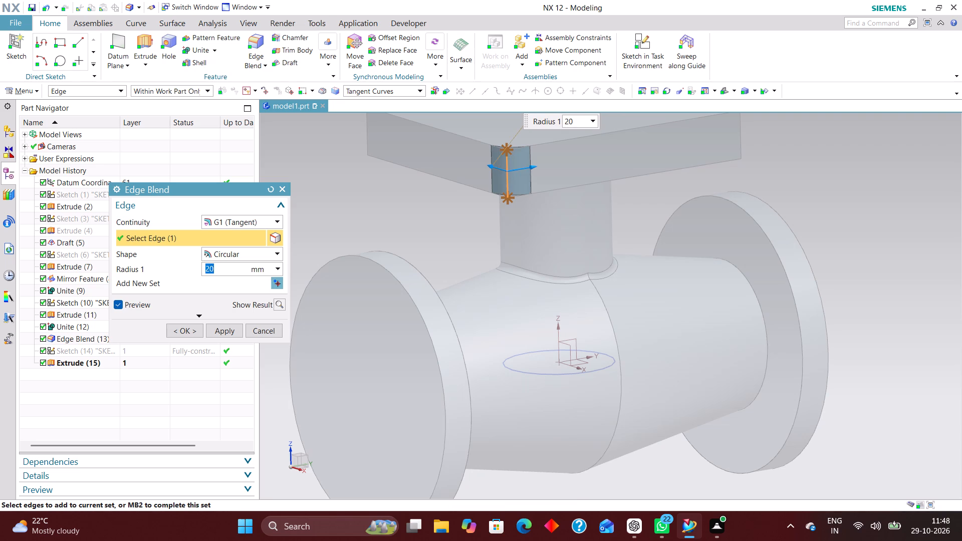
scroll(658, 284, down, 2)
click(710, 187)
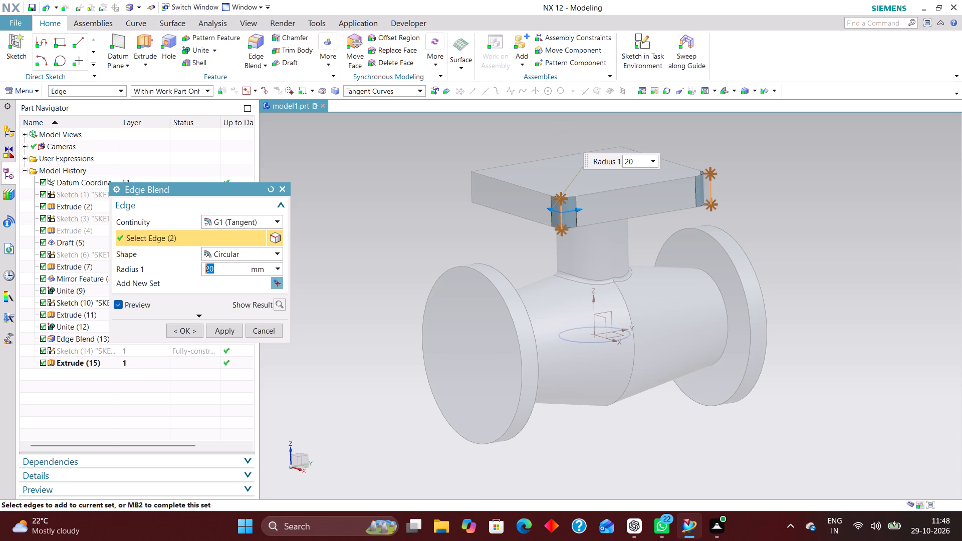
middle_drag(748, 204, 636, 250)
click(617, 223)
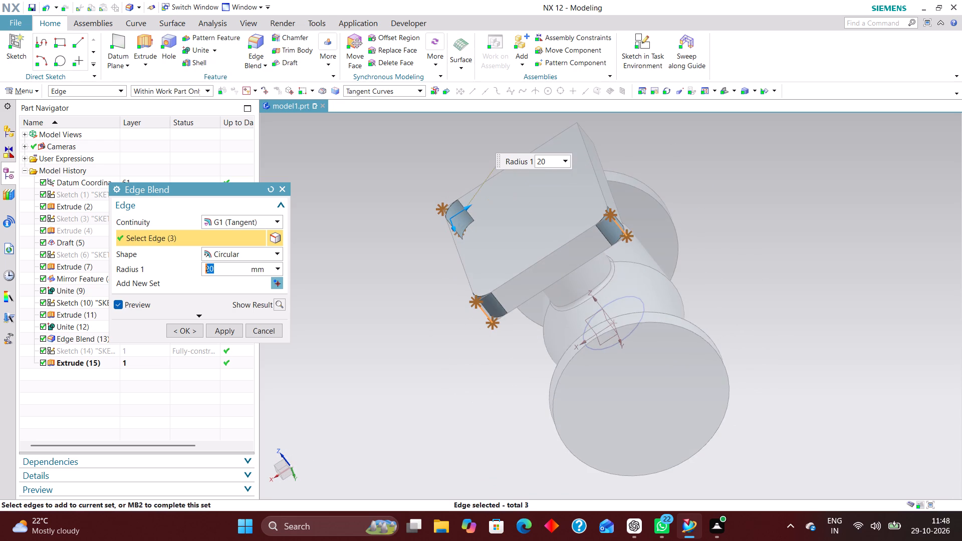
middle_drag(683, 227, 645, 300)
click(558, 267)
middle_drag(704, 310, 712, 294)
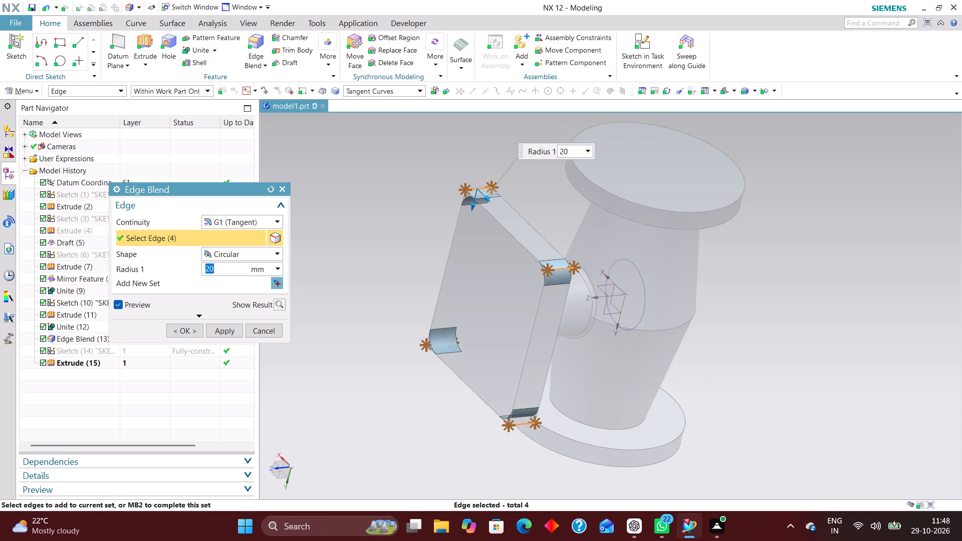
middle_drag(712, 294, 770, 262)
scroll(770, 262, up, 1)
click(173, 332)
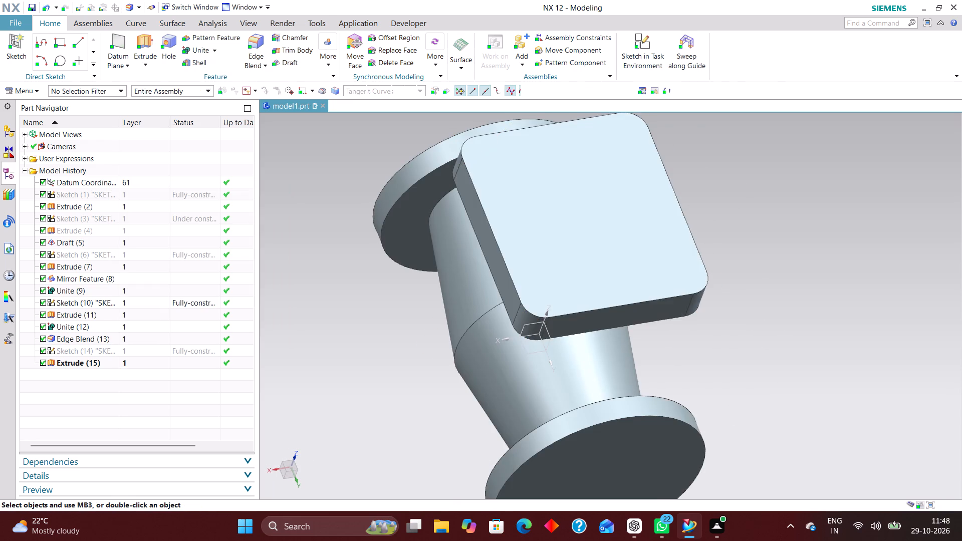
Examine the rounded rectangular flange and the branch from several angles, including the isometric view.
scroll(637, 287, down, 1)
middle_drag(716, 305, 602, 268)
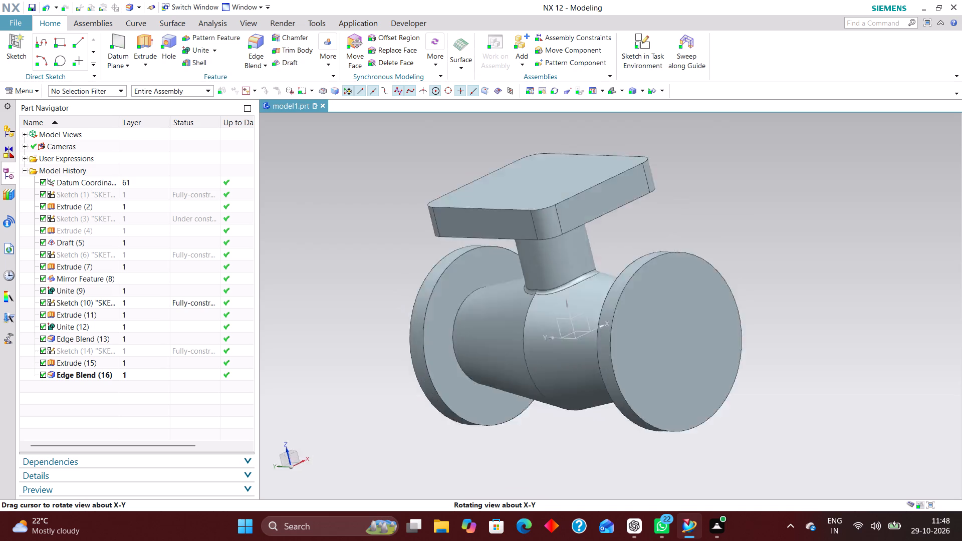
middle_drag(602, 268, 557, 250)
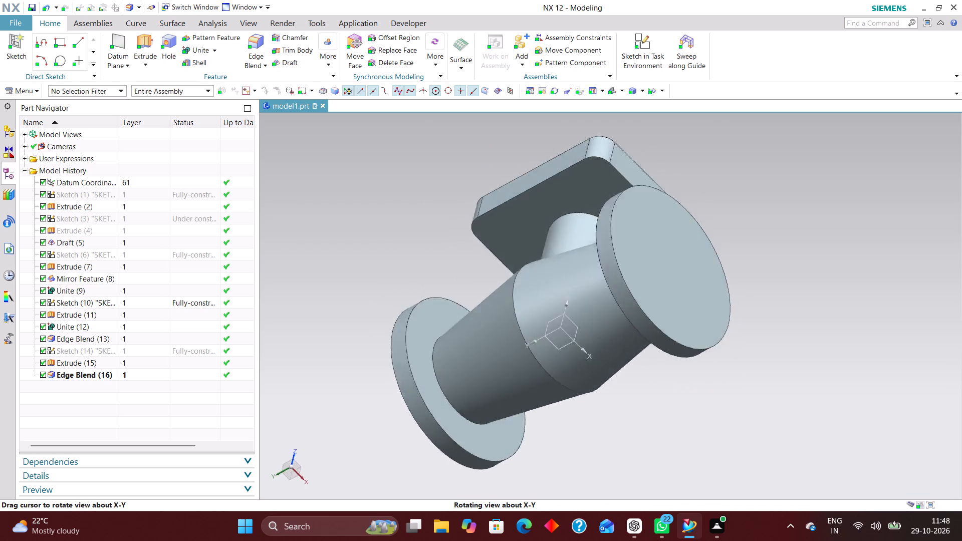
middle_drag(557, 250, 562, 315)
scroll(566, 312, up, 1)
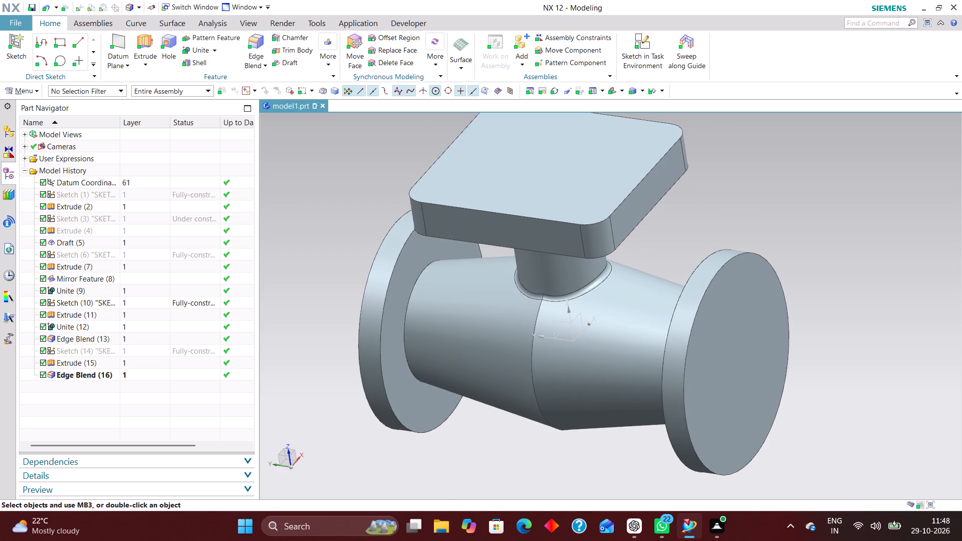
key(End)
key(End)
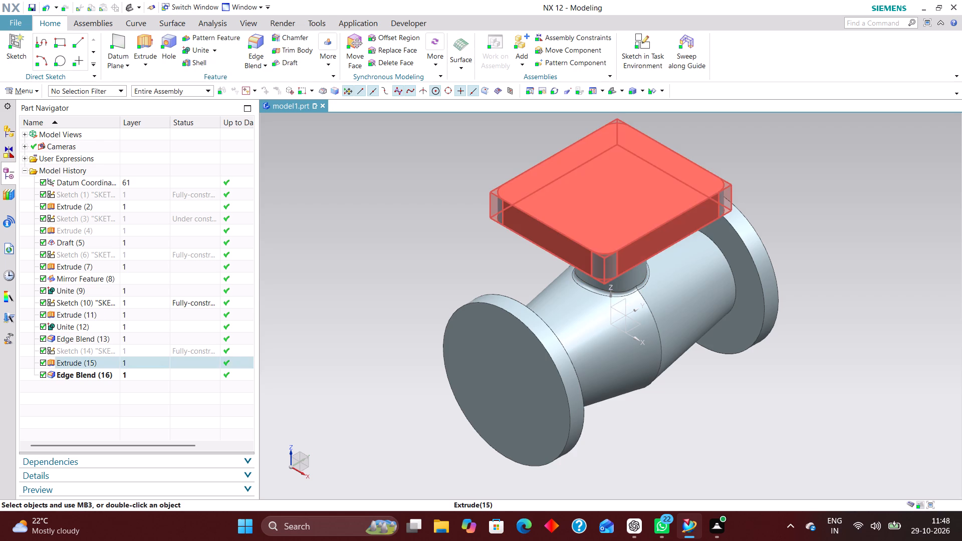
scroll(543, 240, down, 2)
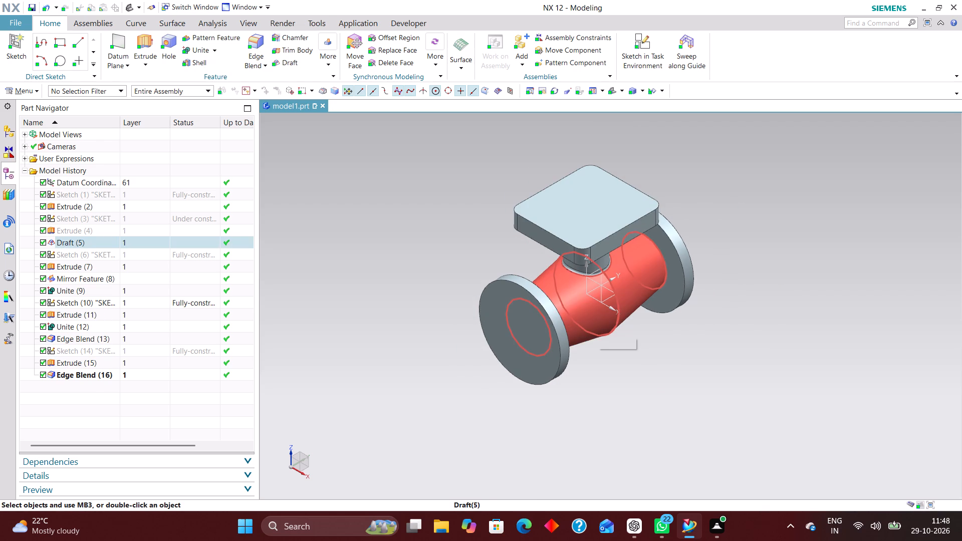
scroll(626, 354, down, 2)
scroll(633, 312, up, 3)
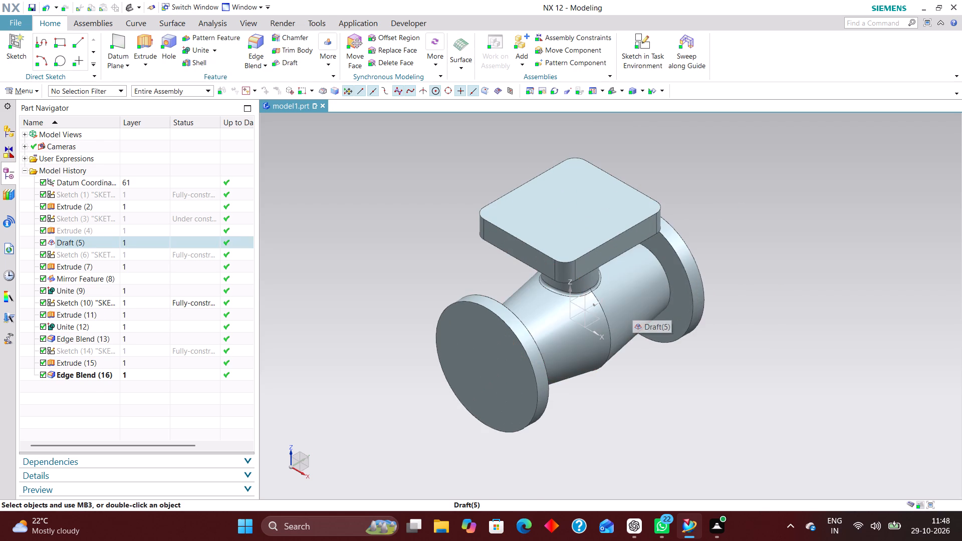
Start a hole on the rectangular flange's top face and constrain its position point to both datum axes at the centre.
click(166, 40)
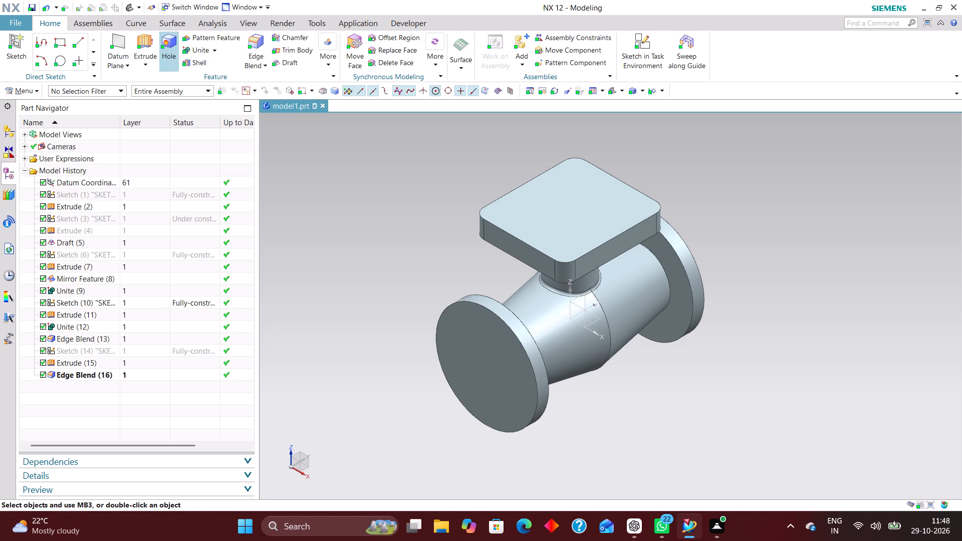
click(577, 225)
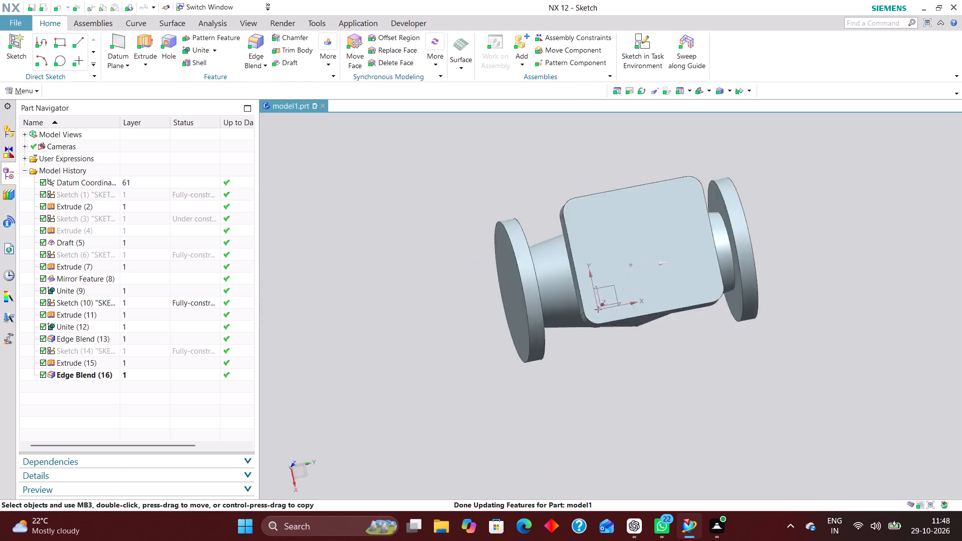
click(268, 251)
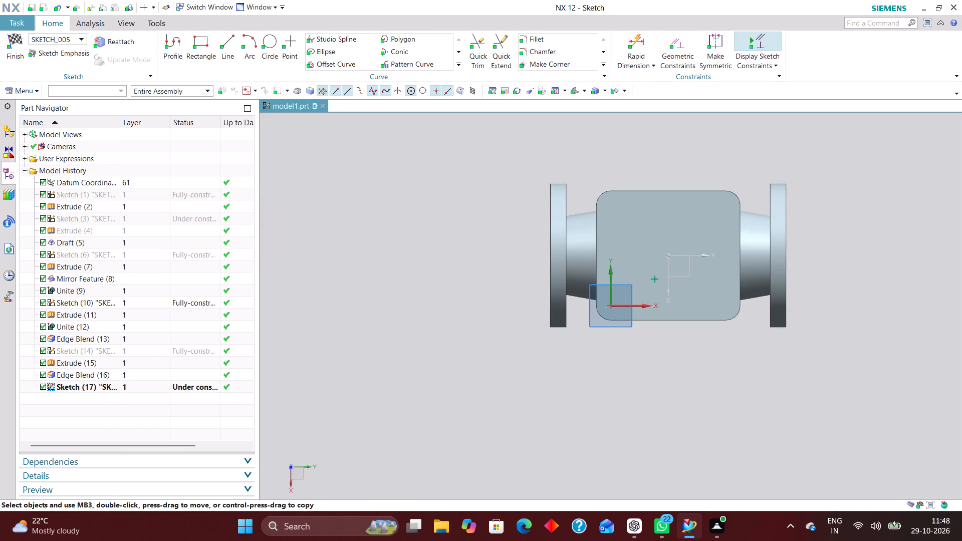
click(680, 40)
click(655, 280)
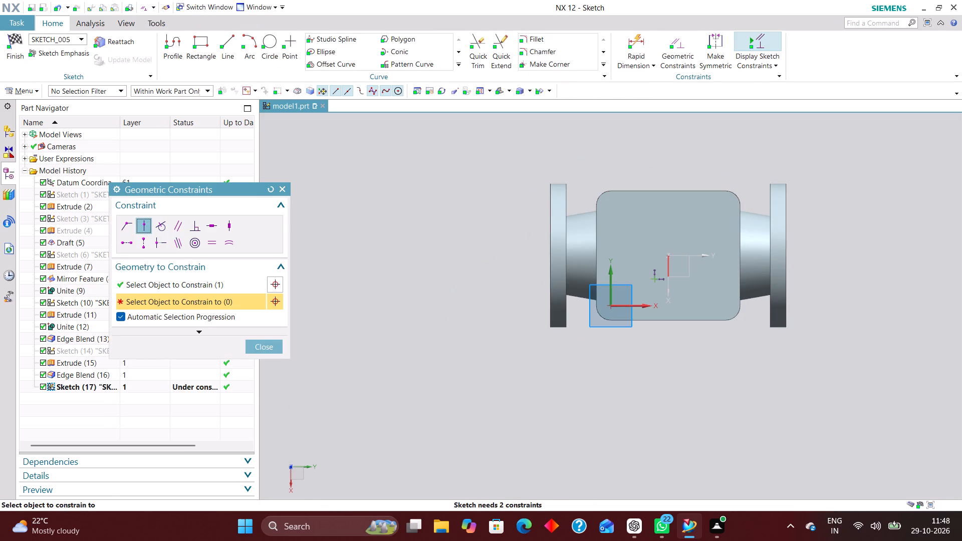
click(667, 263)
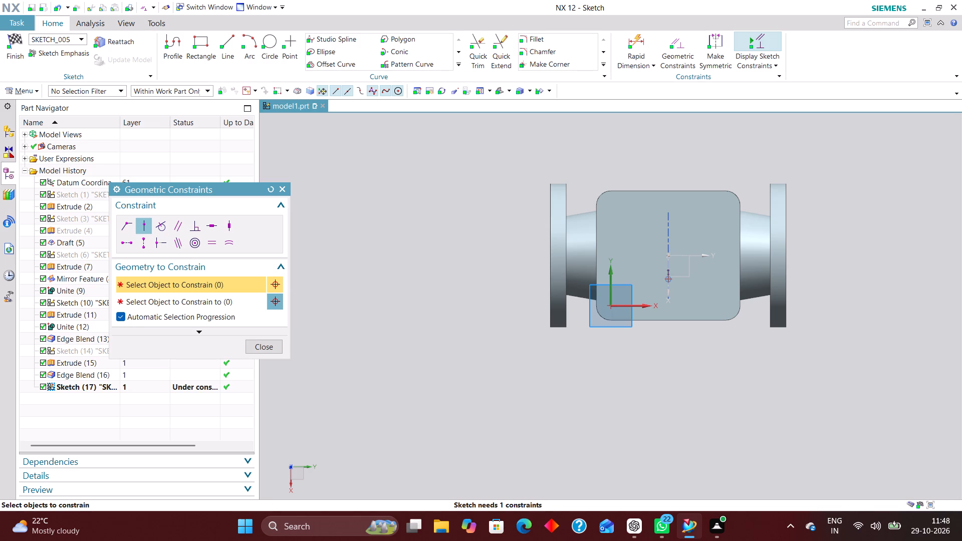
click(669, 279)
click(687, 254)
click(257, 345)
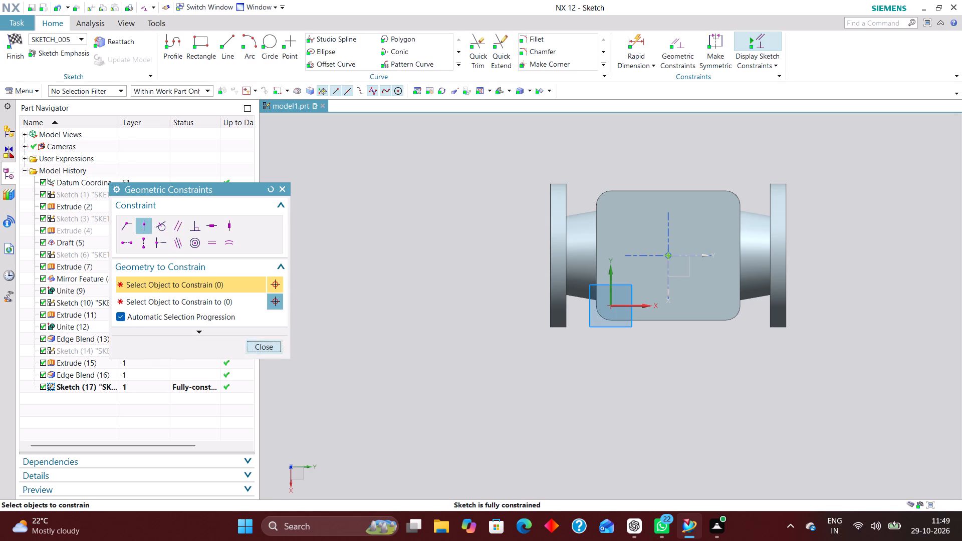
click(13, 40)
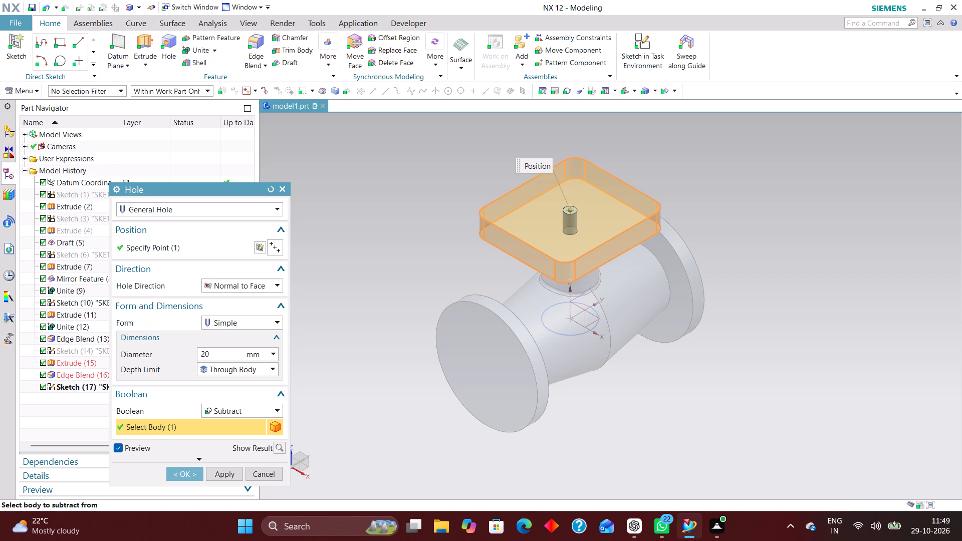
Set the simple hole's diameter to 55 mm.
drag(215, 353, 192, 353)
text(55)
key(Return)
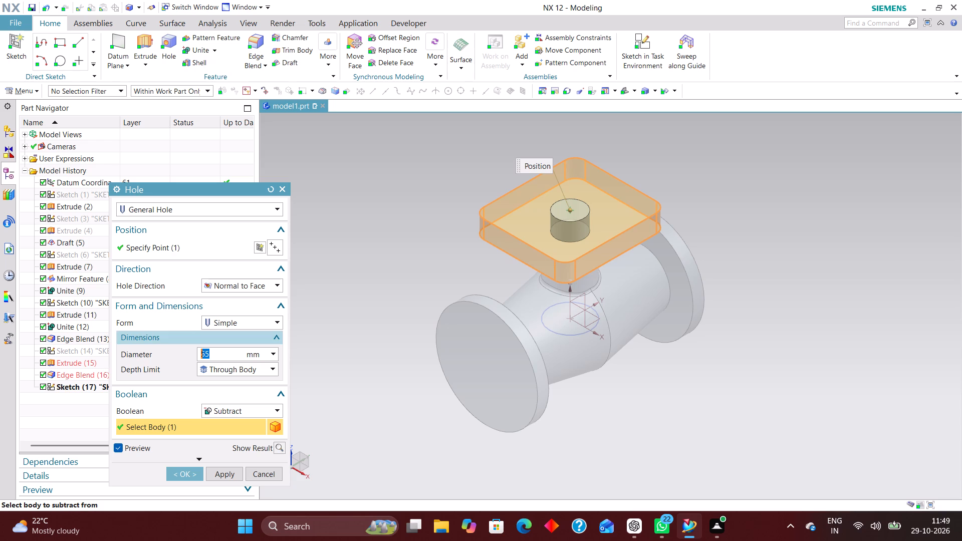
Change the hole form to Counterbored with a 55 mm counterbore diameter, 8 mm counterbore depth and 48 mm hole diameter.
click(251, 322)
click(248, 350)
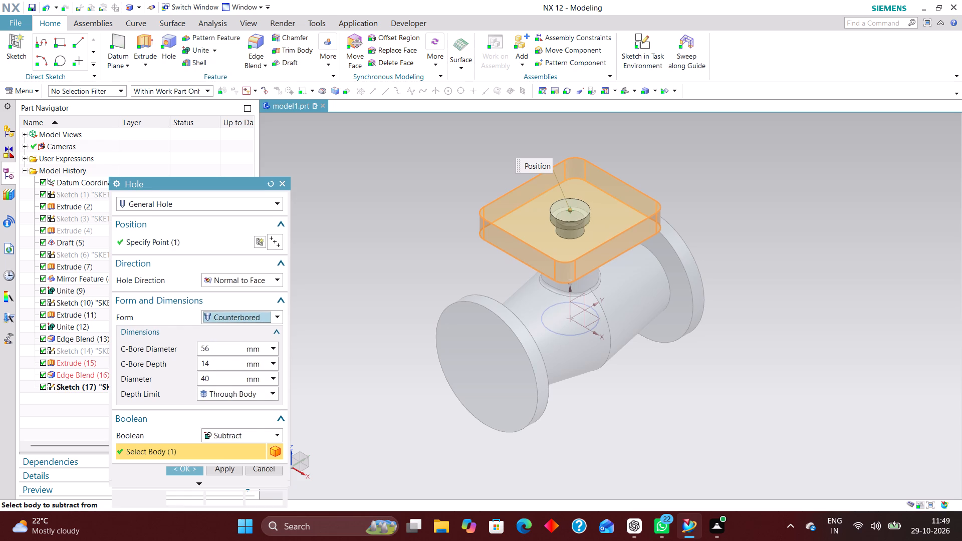
drag(216, 349, 170, 341)
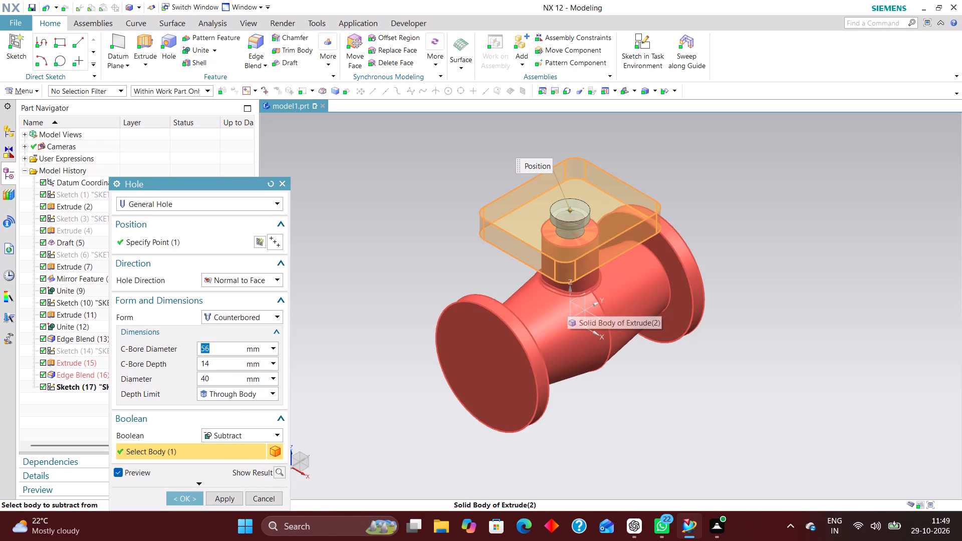
text(55)
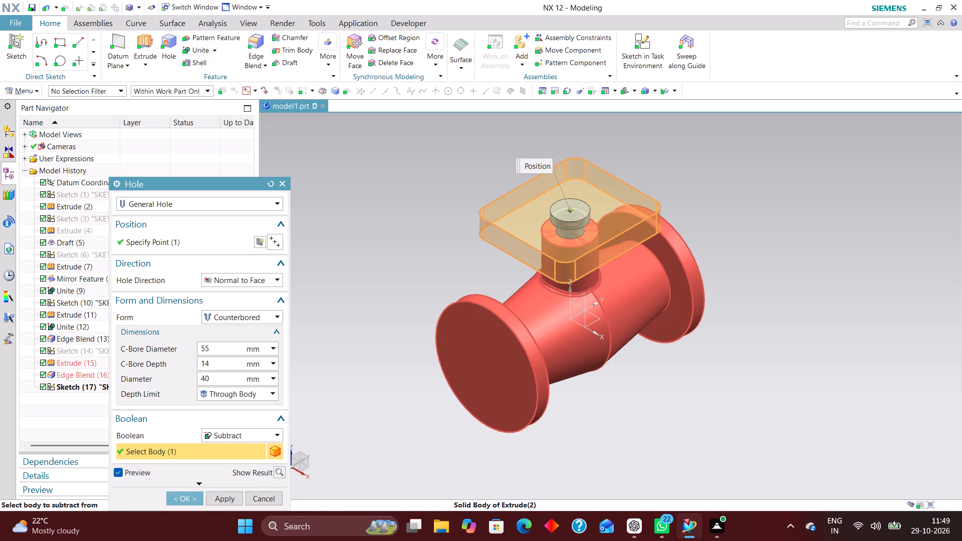
key(Return)
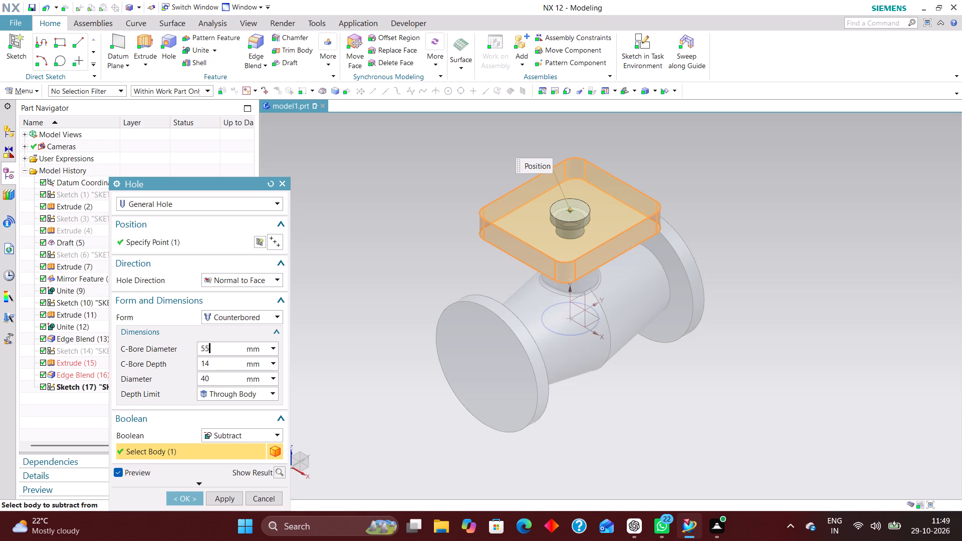
drag(220, 378, 187, 375)
text(48)
key(Return)
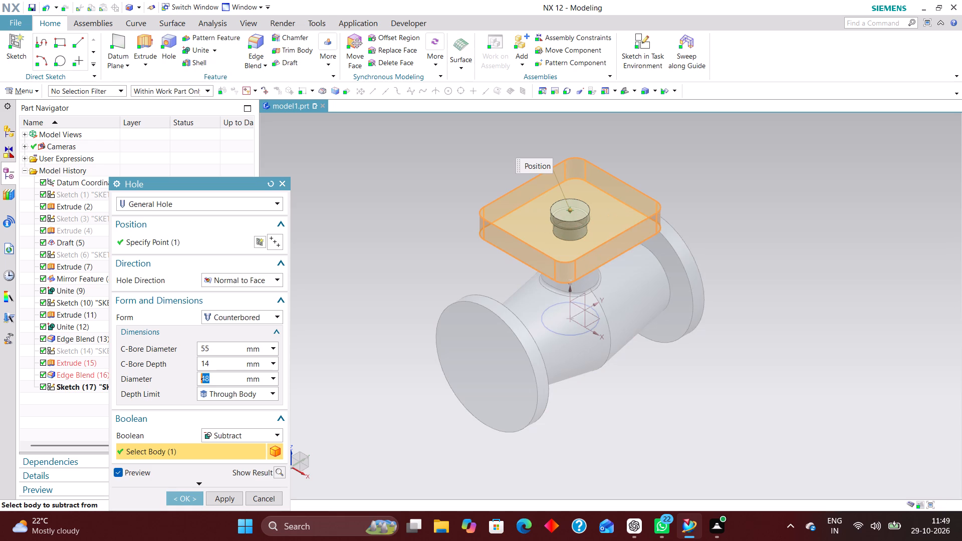
drag(221, 363, 187, 364)
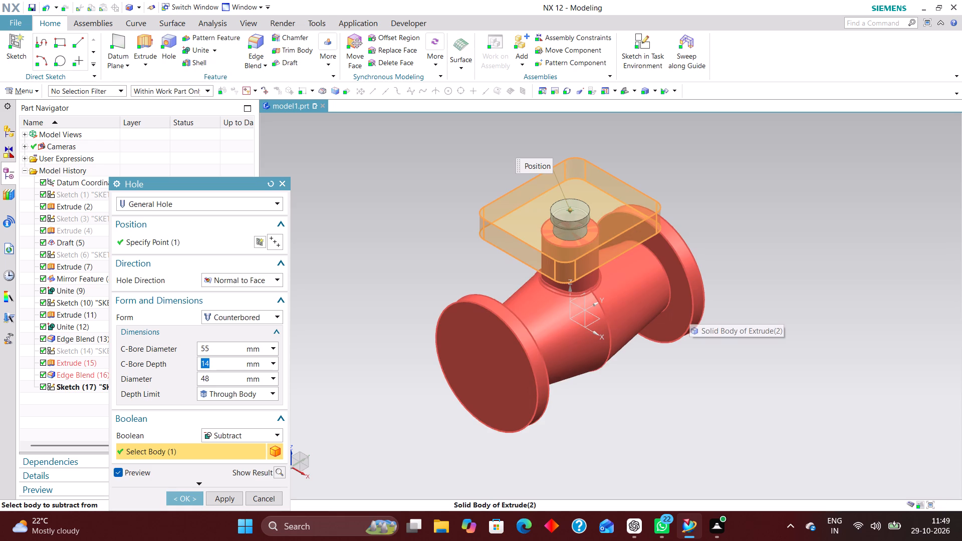
key(8)
key(Return)
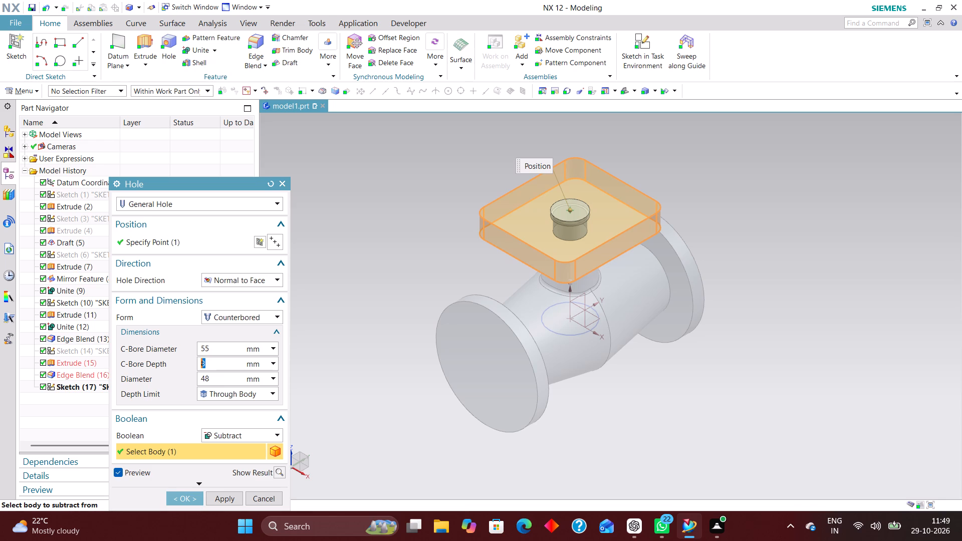
Limit the counterbored hole by value to a depth of 150 mm and create it in the rectangular flange.
middle_drag(744, 229, 709, 202)
right_drag(778, 211, 732, 219)
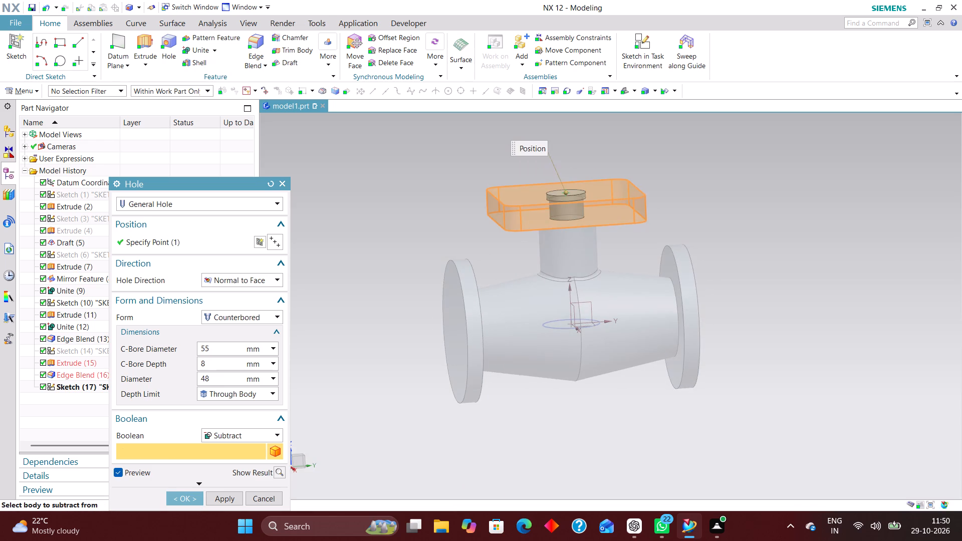
right_drag(732, 219, 713, 219)
click(260, 393)
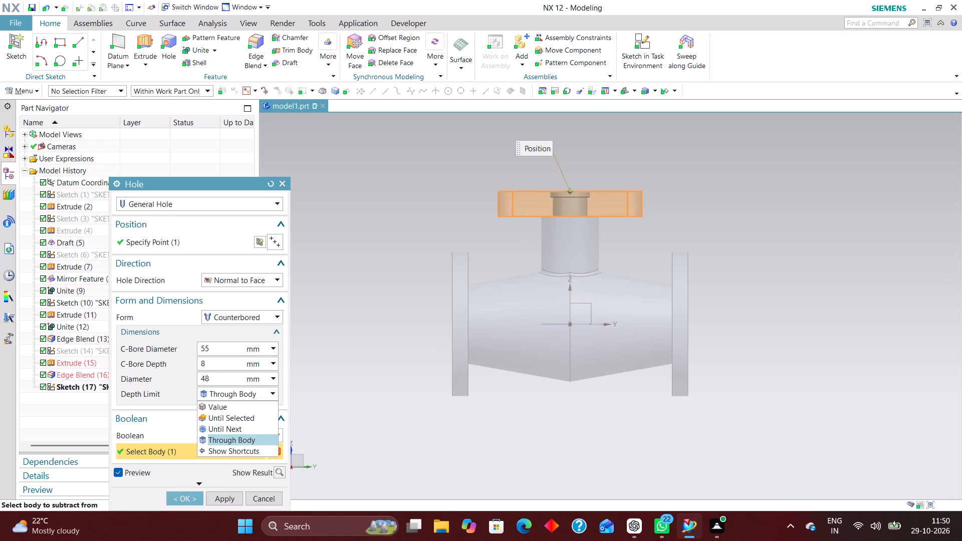
click(259, 409)
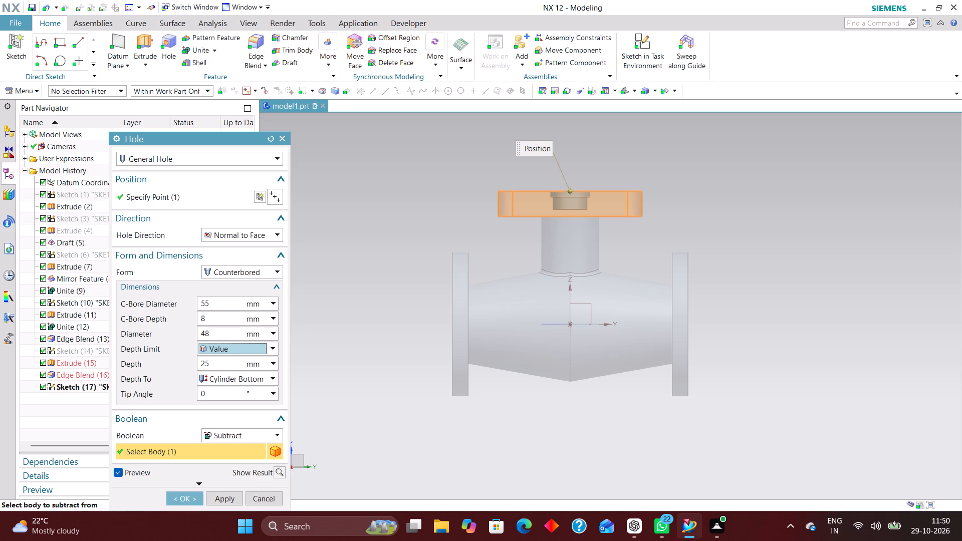
drag(215, 363, 148, 367)
text(40)
key(Return)
text(50)
key(Return)
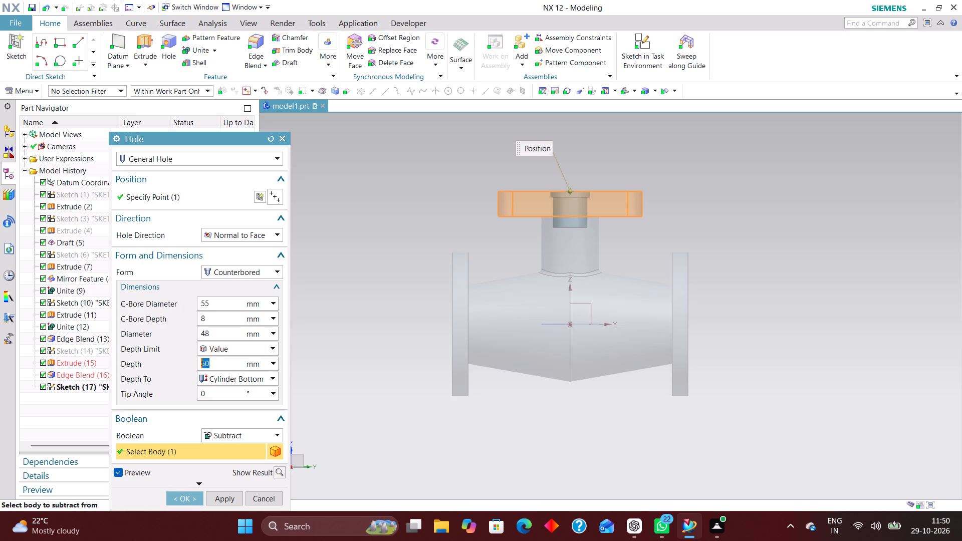
text(60)
key(Return)
text(80)
key(Return)
text(90)
key(Return)
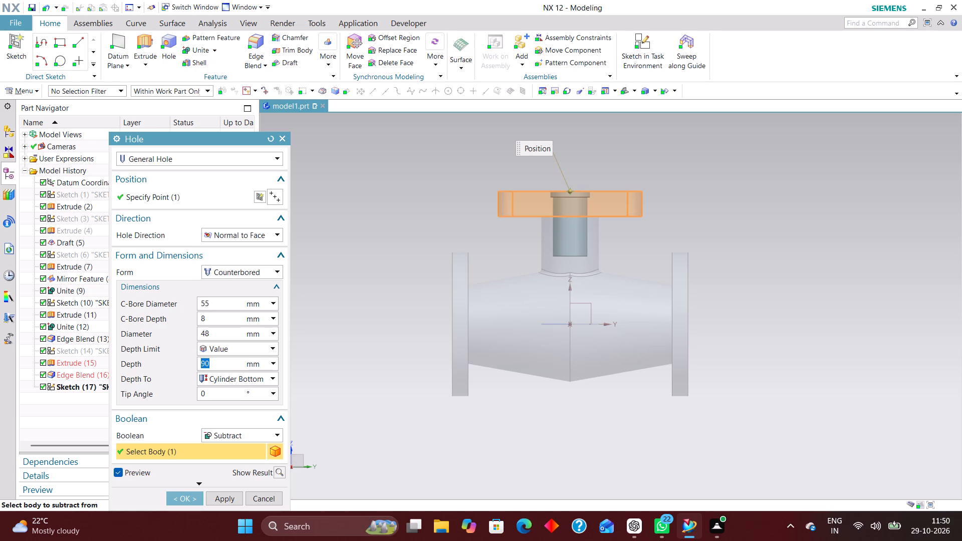
text(150)
key(Return)
key(Return)
key(Return)
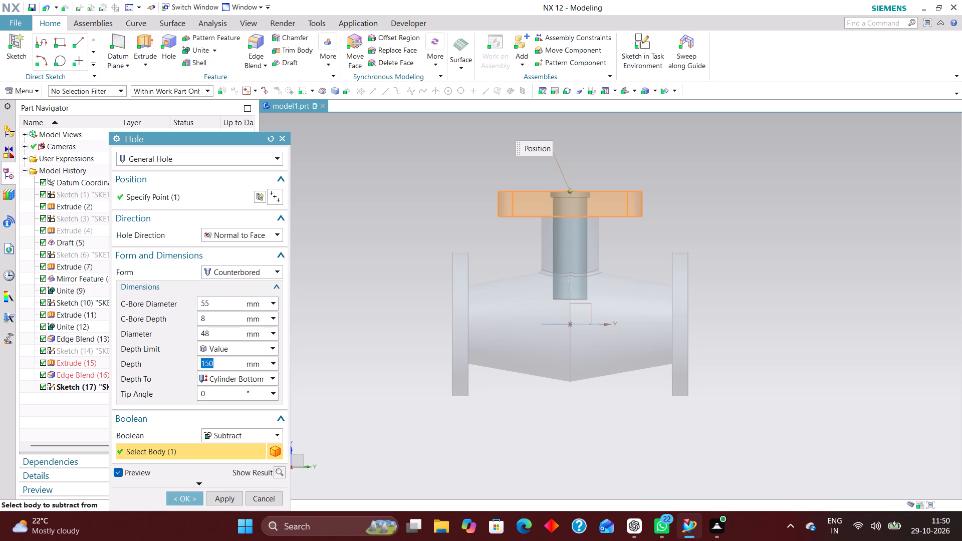
click(195, 496)
Start another hole feature for the round end flange of the valve body.
middle_drag(434, 235, 522, 230)
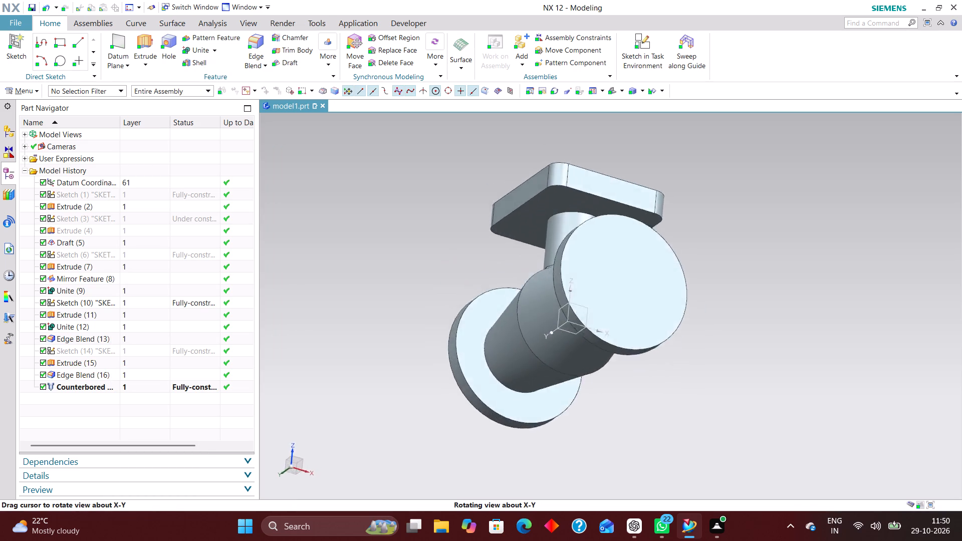
middle_drag(522, 230, 460, 258)
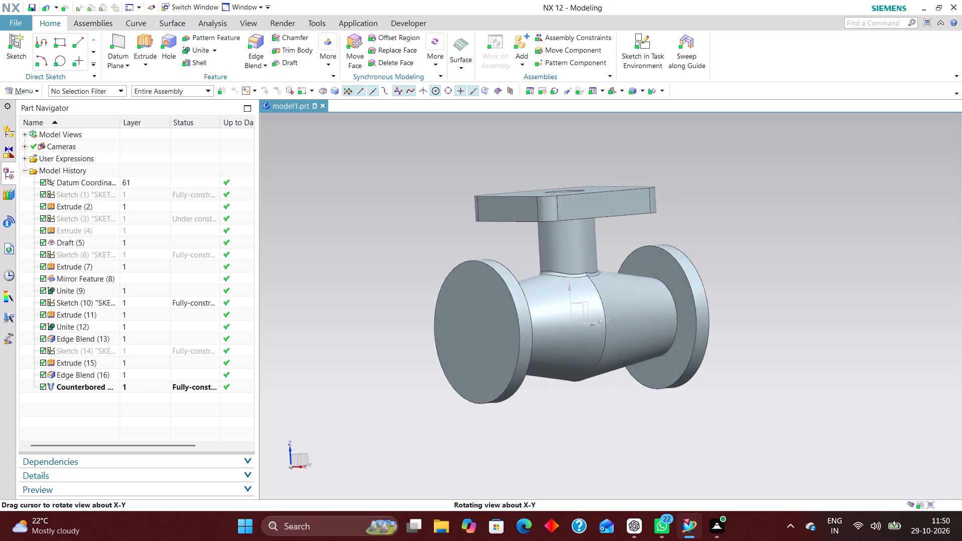
middle_drag(460, 258, 466, 265)
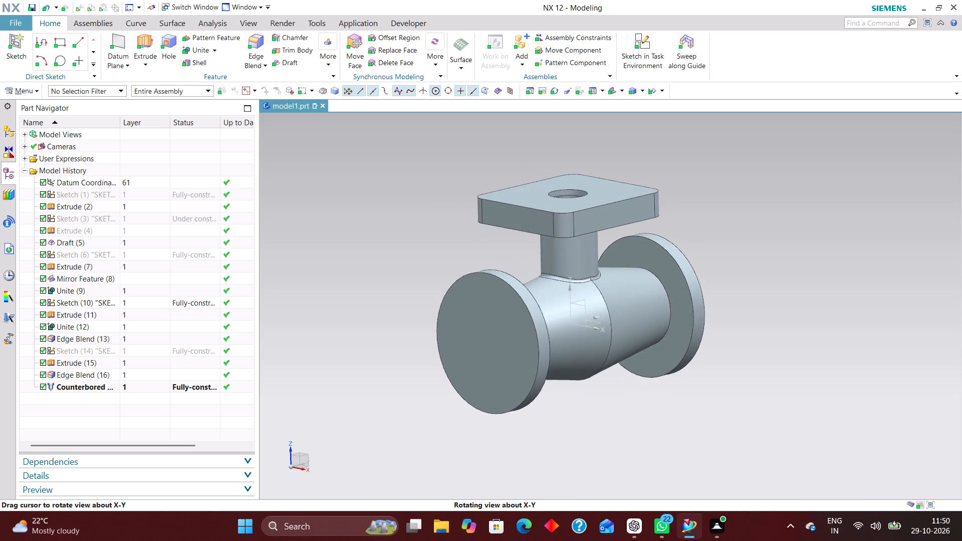
middle_drag(466, 265, 454, 262)
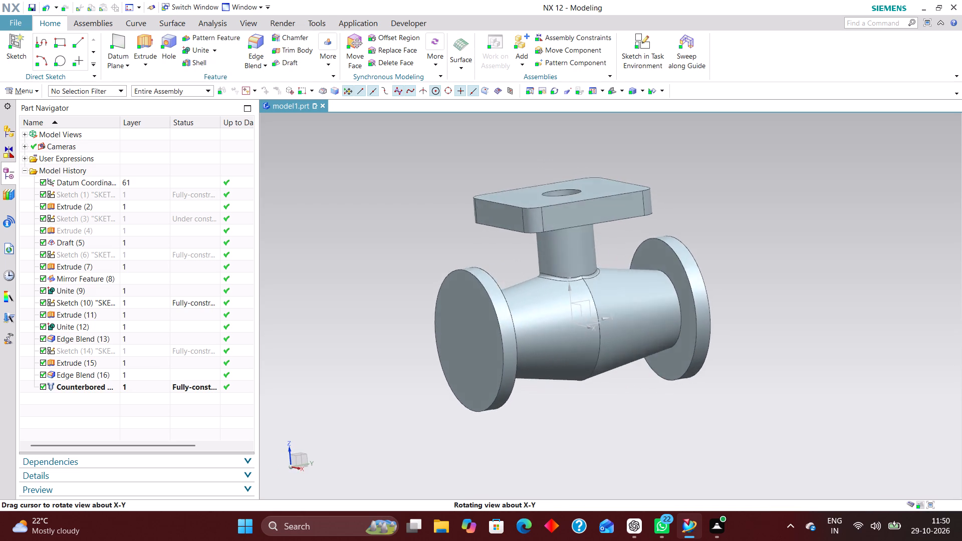
middle_drag(454, 262, 467, 271)
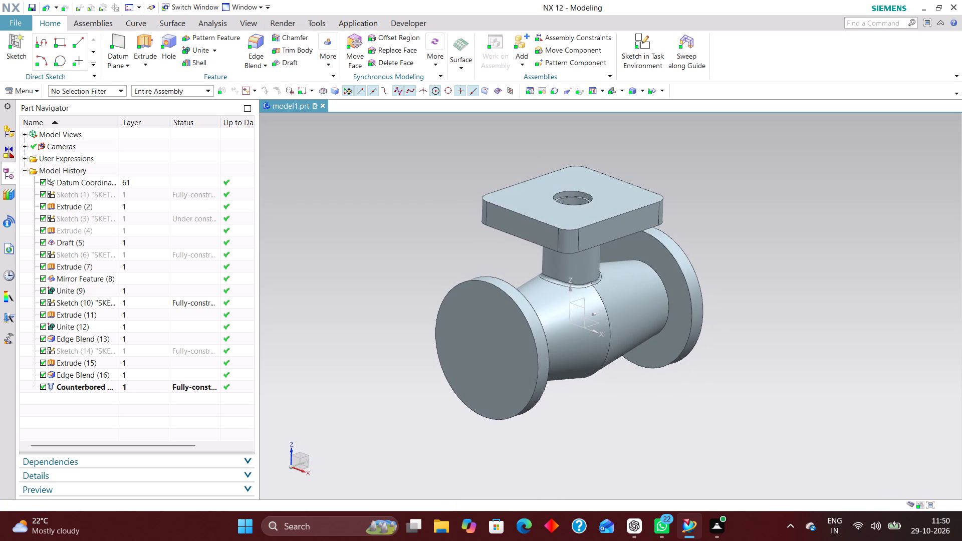
click(166, 40)
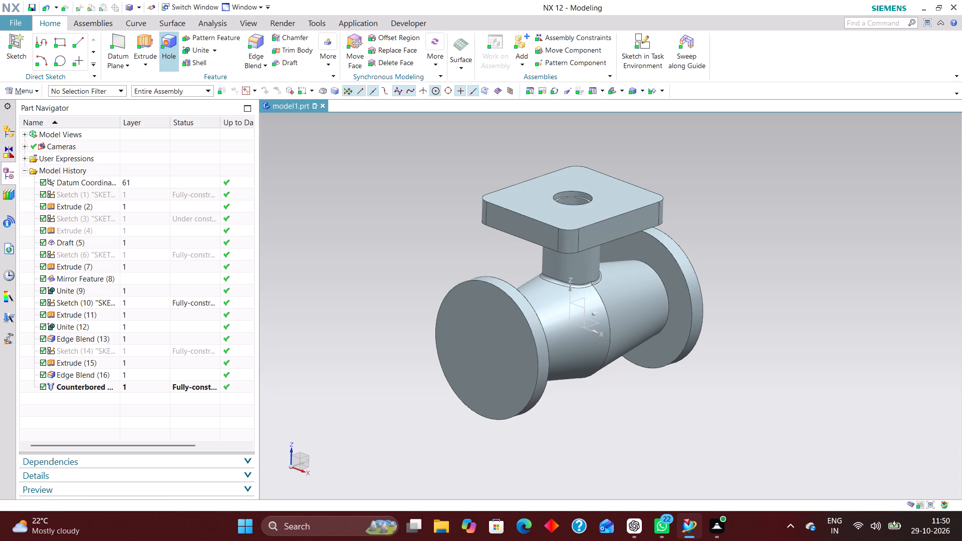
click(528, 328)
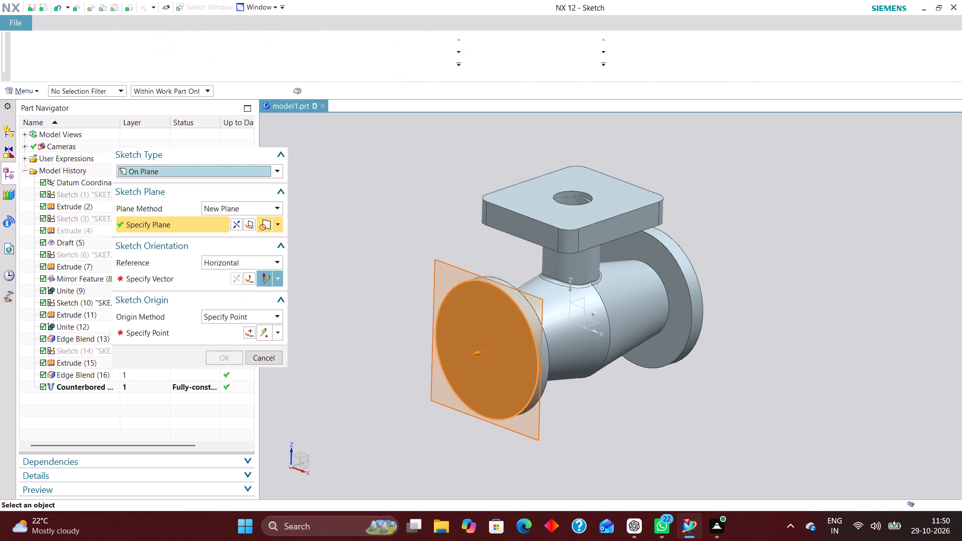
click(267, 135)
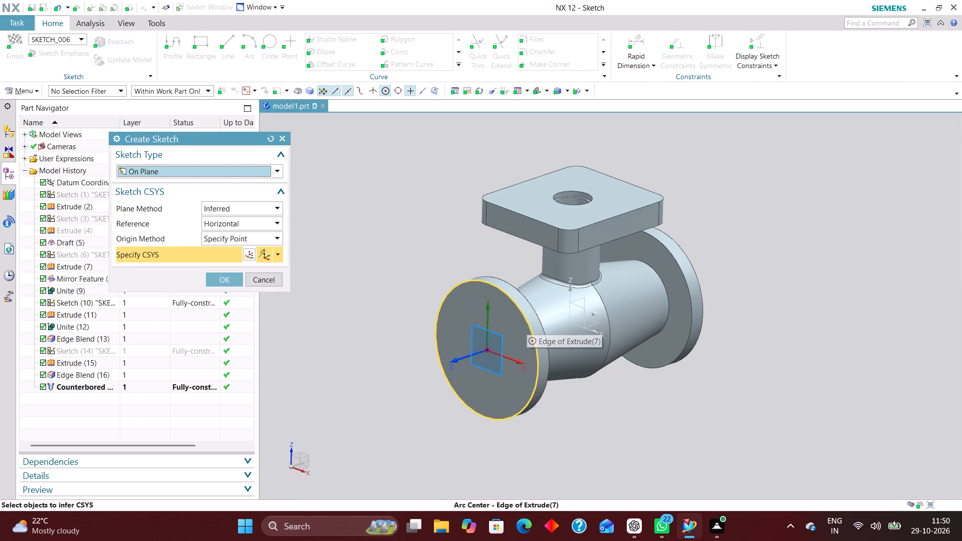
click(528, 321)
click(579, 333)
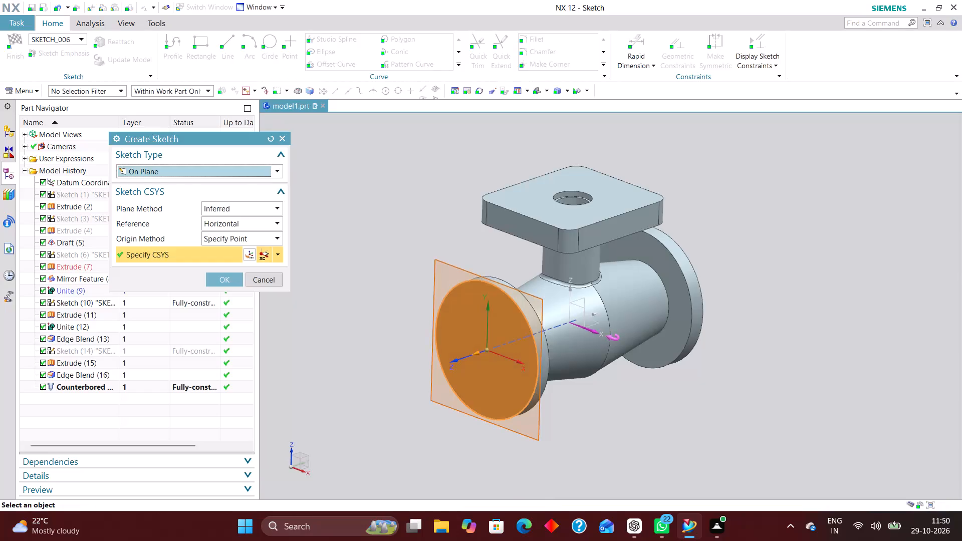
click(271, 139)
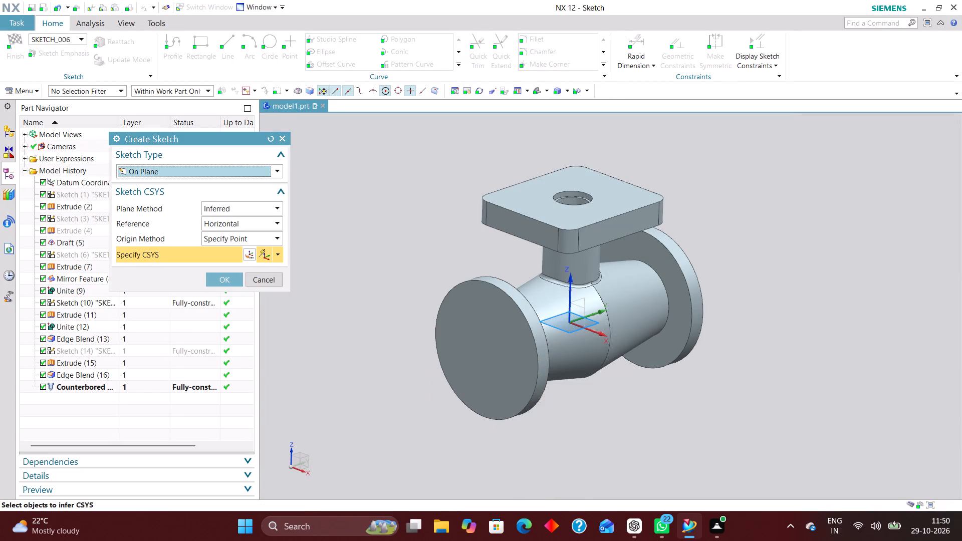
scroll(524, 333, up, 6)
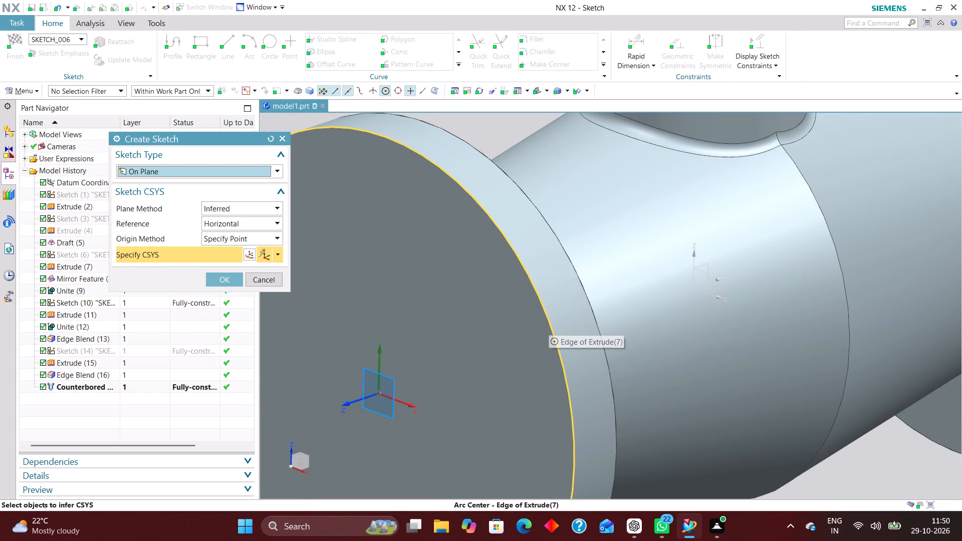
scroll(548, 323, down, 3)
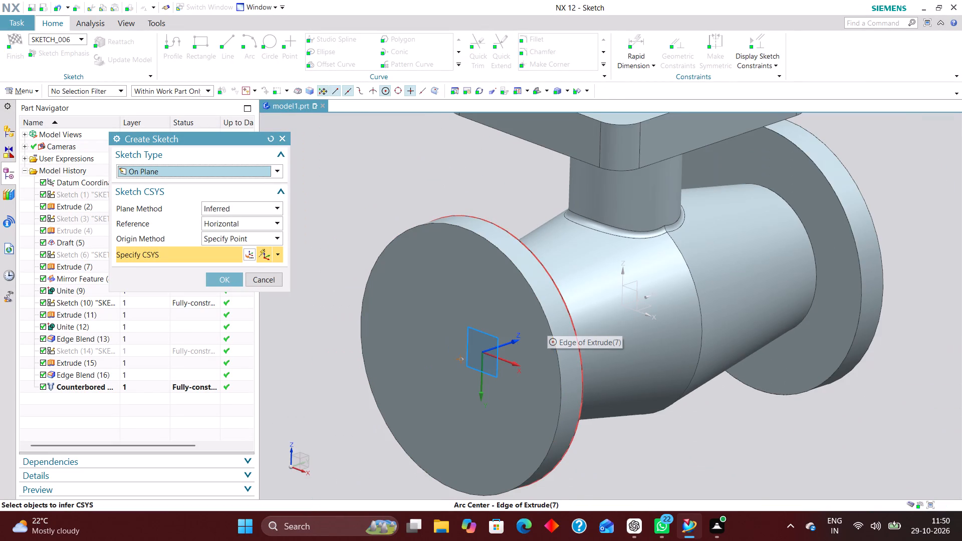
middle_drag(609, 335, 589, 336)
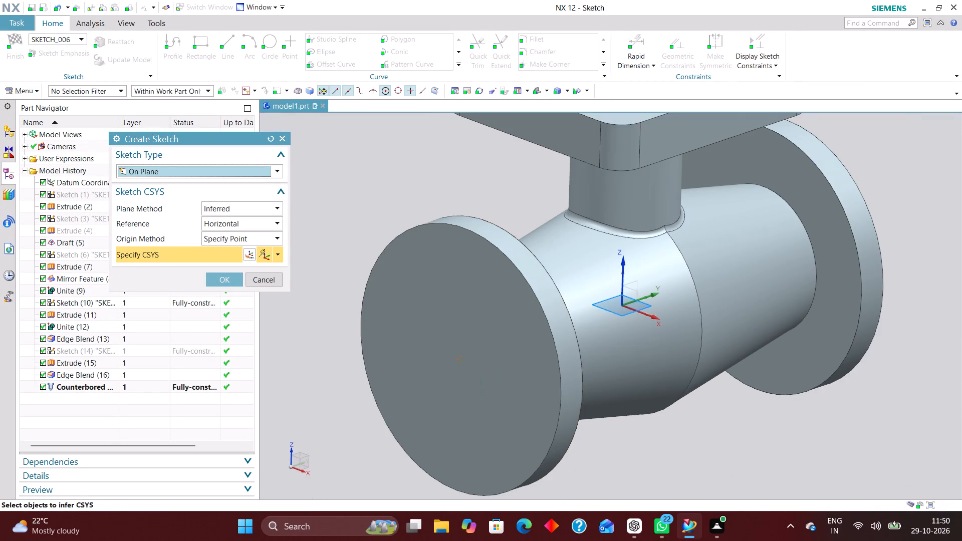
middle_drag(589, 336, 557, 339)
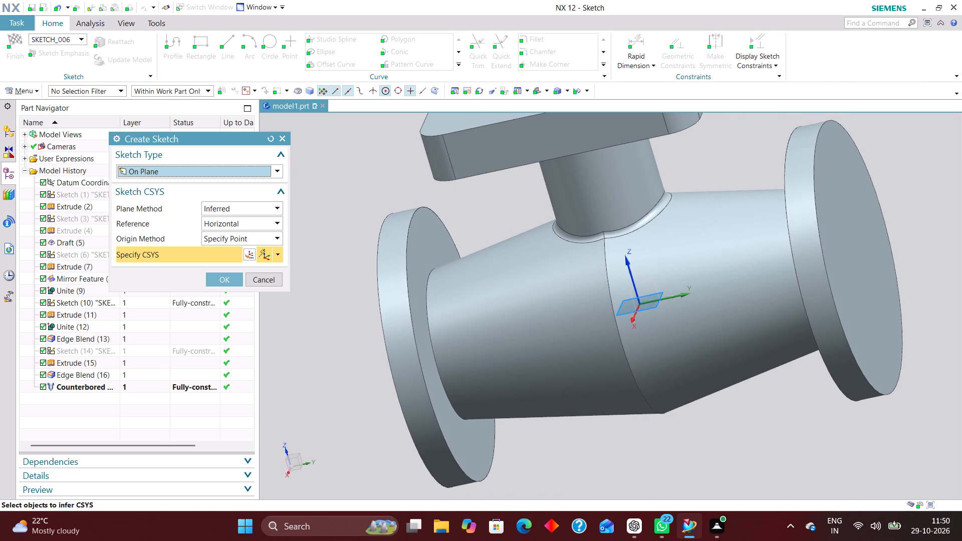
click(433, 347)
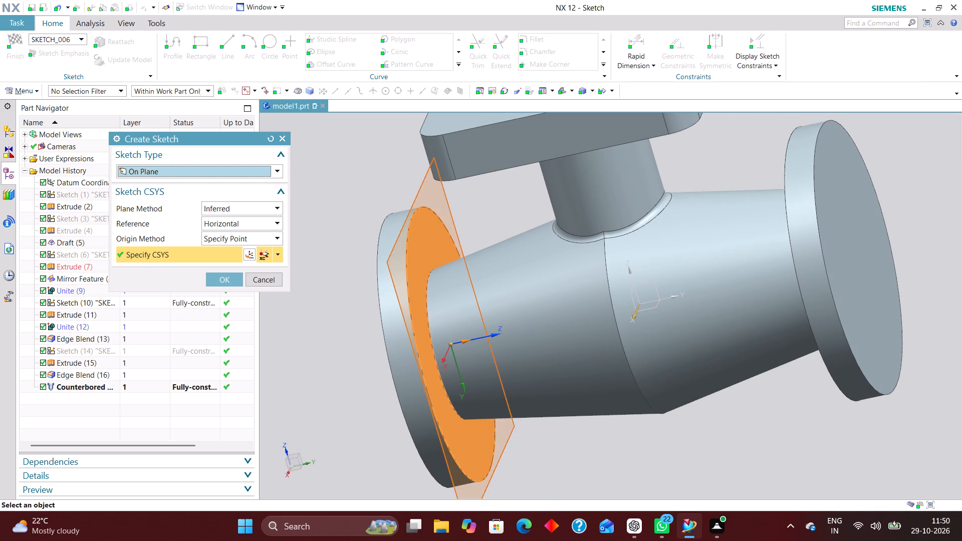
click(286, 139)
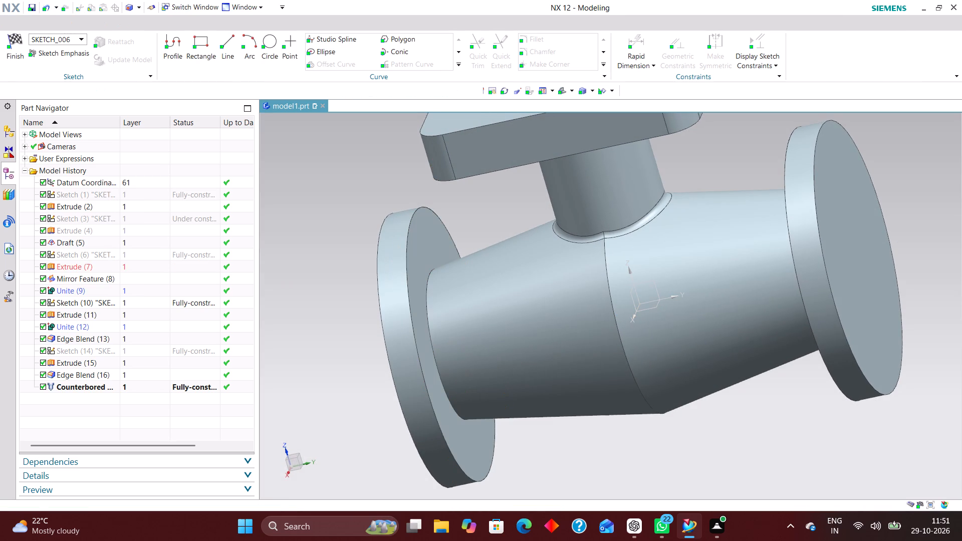
Position the hole at the centre of the round end flange's outer circular edge and change its form to Simple.
middle_drag(412, 211, 422, 213)
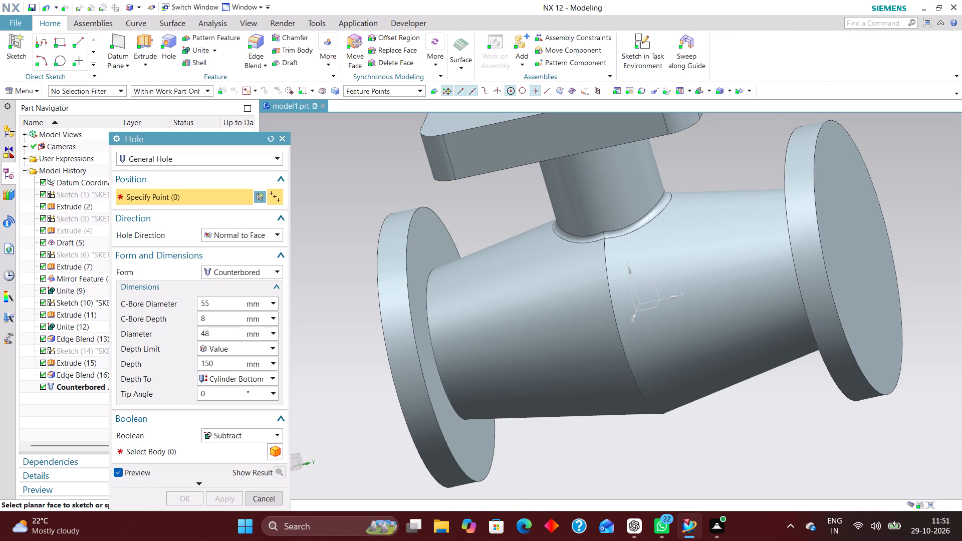
middle_drag(422, 213, 473, 208)
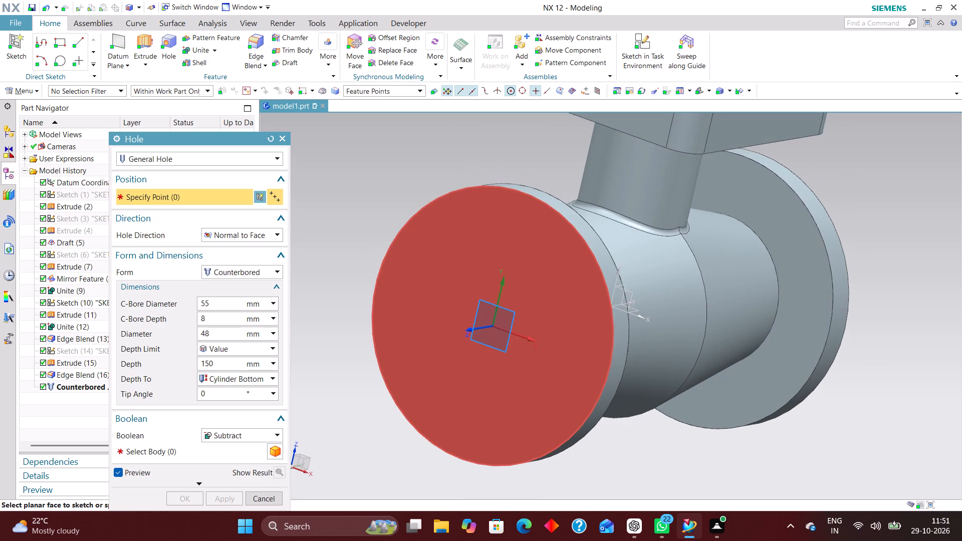
scroll(453, 257, down, 3)
scroll(517, 238, up, 4)
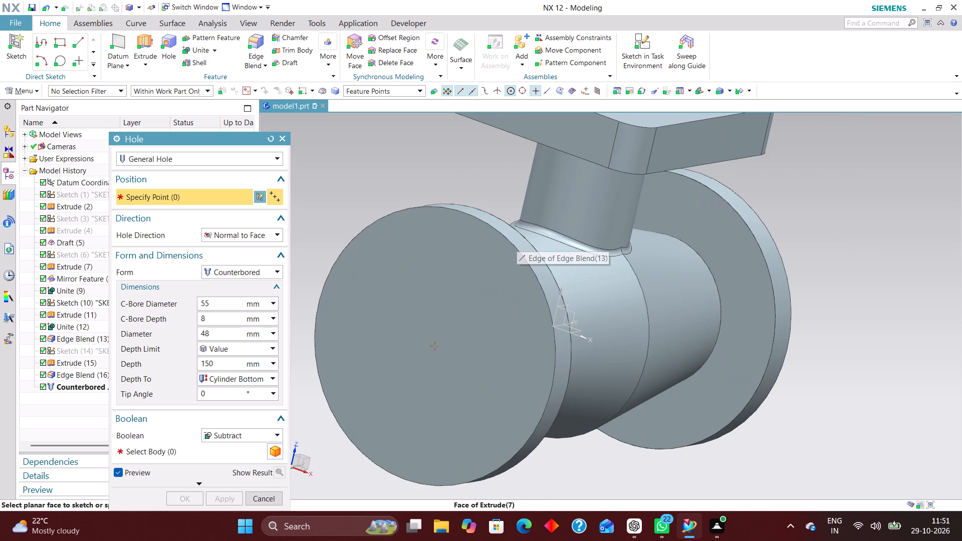
click(521, 252)
scroll(473, 226, down, 3)
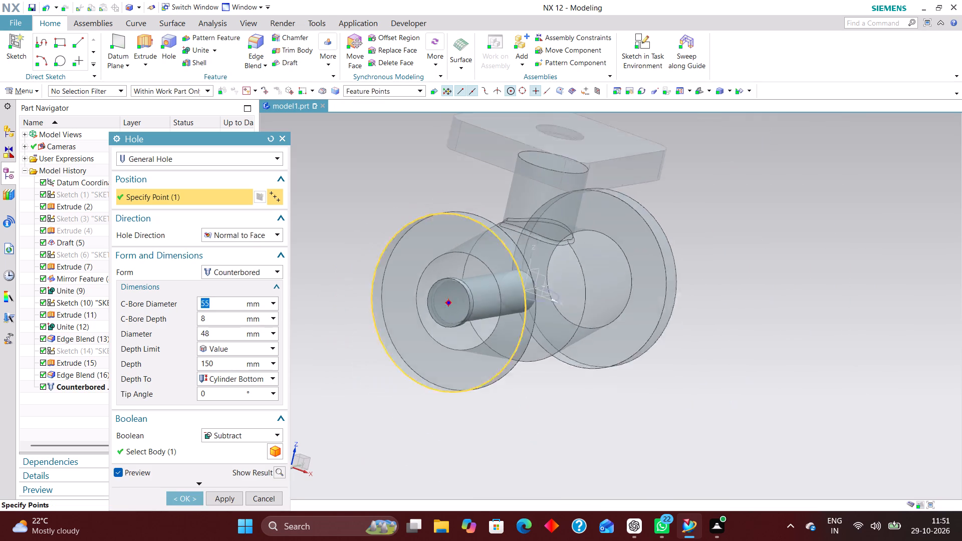
middle_drag(673, 236, 628, 219)
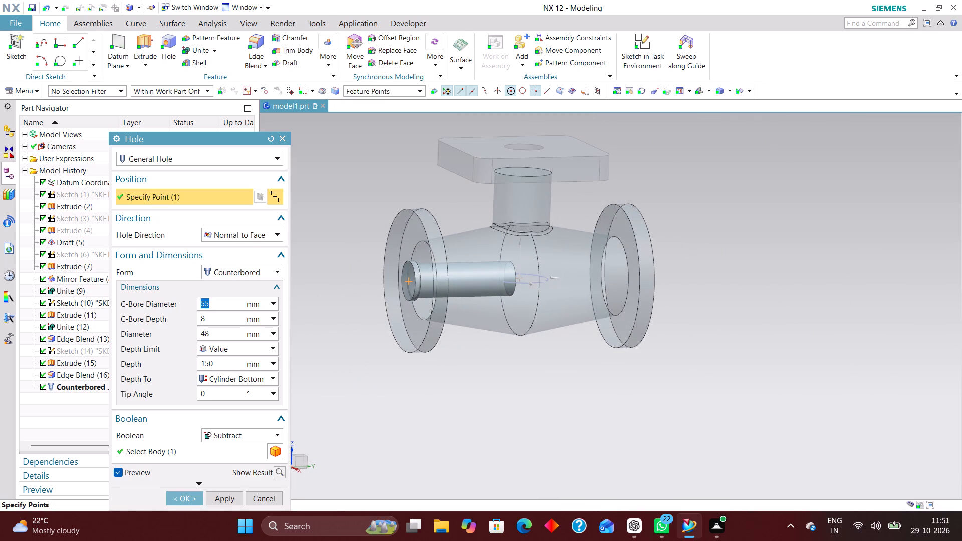
click(250, 269)
click(250, 283)
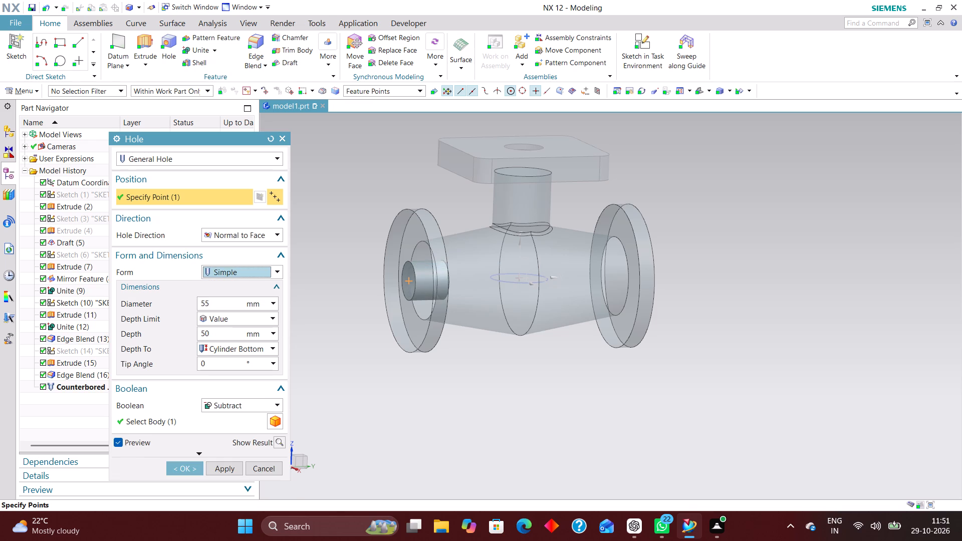
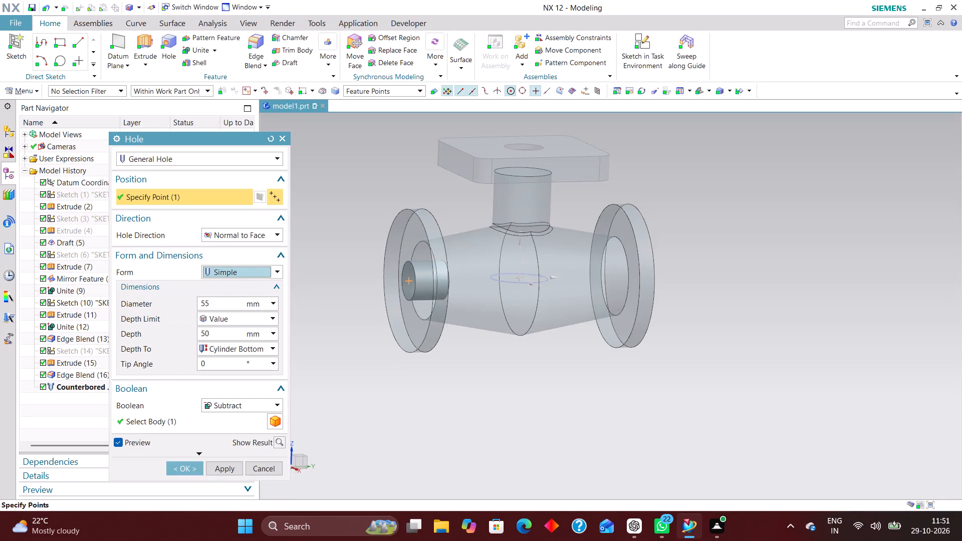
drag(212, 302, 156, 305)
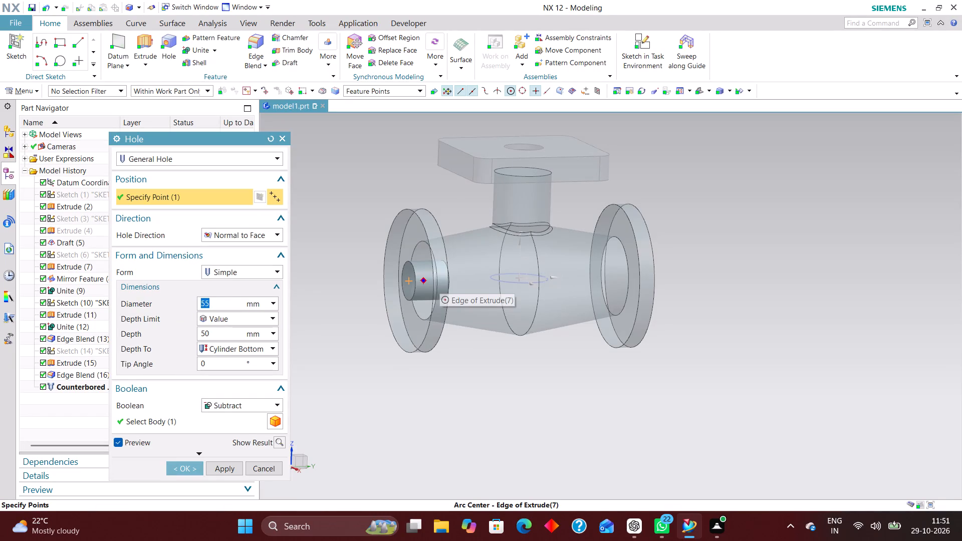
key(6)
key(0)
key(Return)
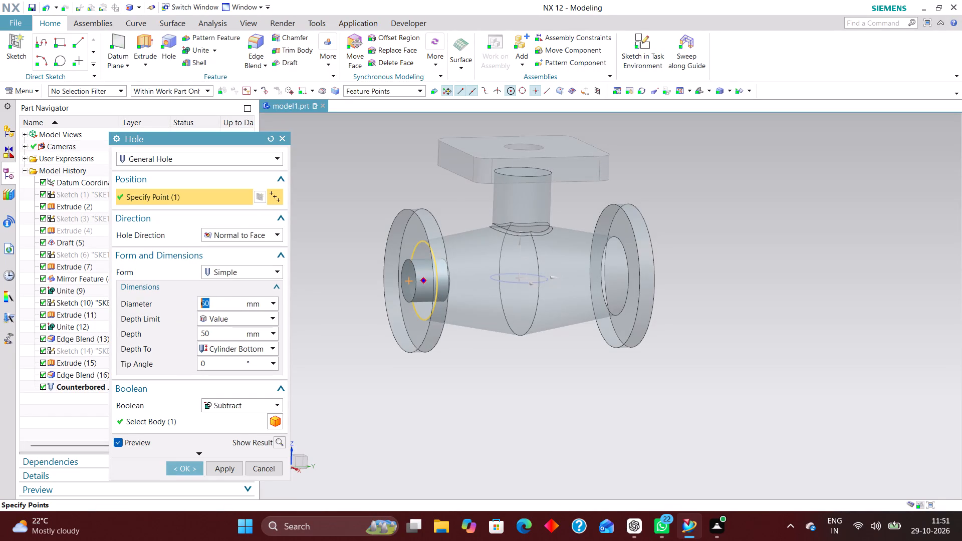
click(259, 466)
Edit Sketch (1) with rollback, set its circle diameter to 180 mm and finish the sketch.
middle_drag(476, 398, 459, 390)
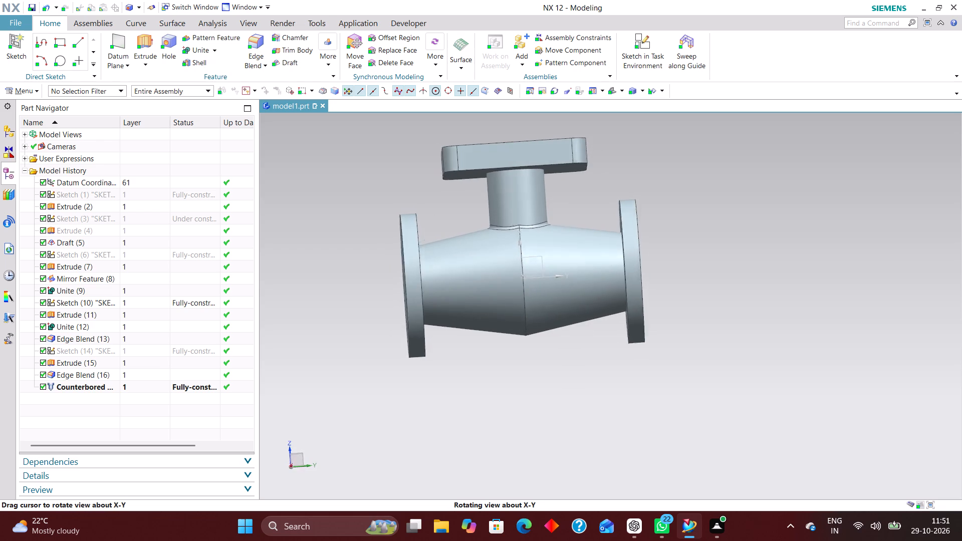
middle_drag(459, 390, 466, 396)
click(154, 191)
right_click(150, 193)
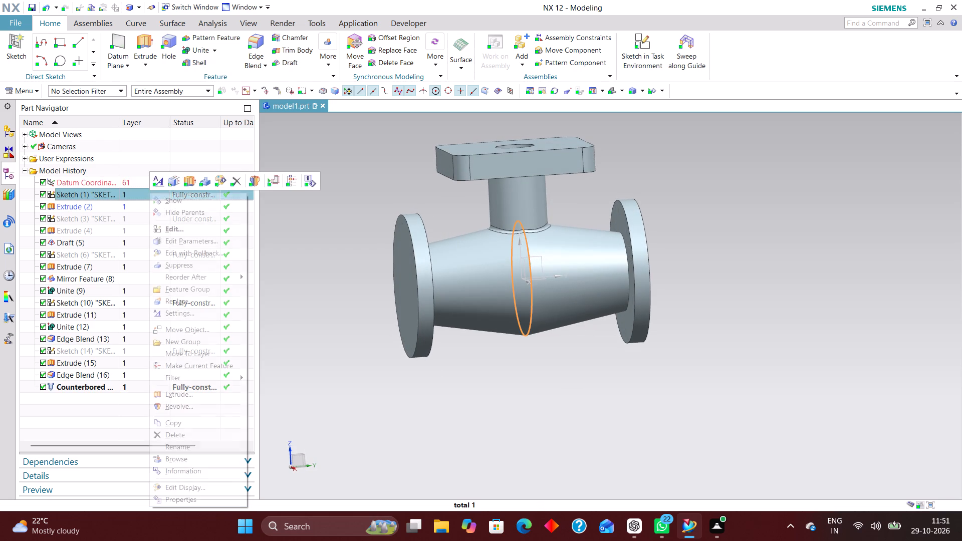
click(203, 254)
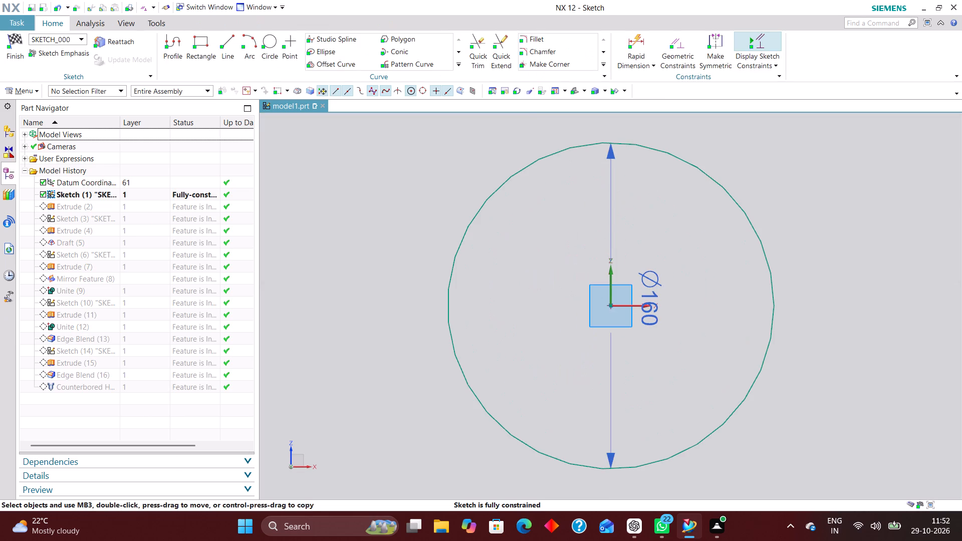
double_click(605, 300)
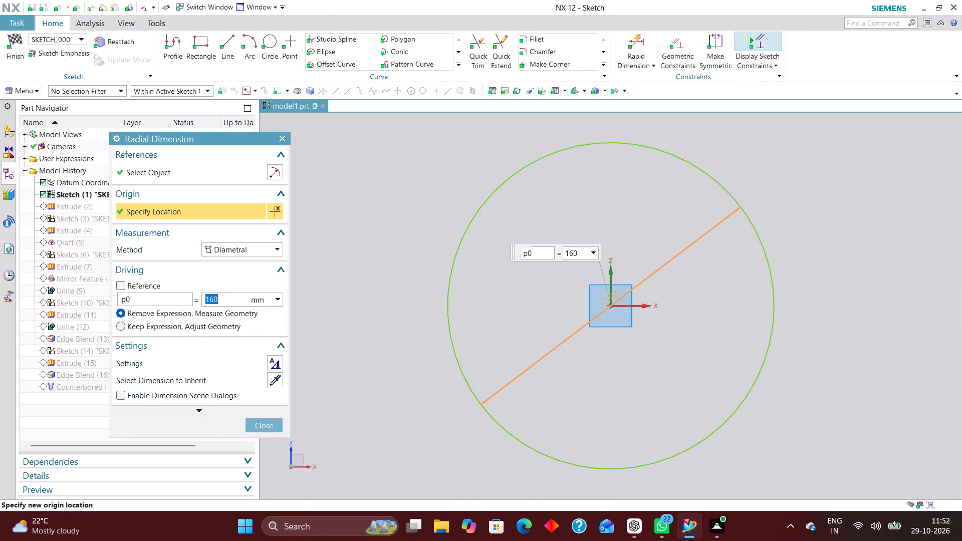
text(180)
key(Return)
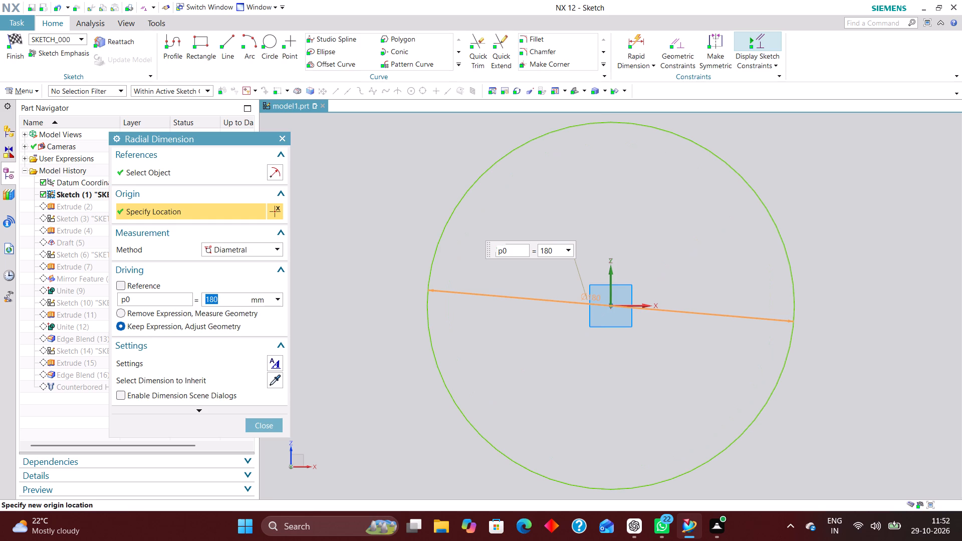
click(275, 431)
click(26, 43)
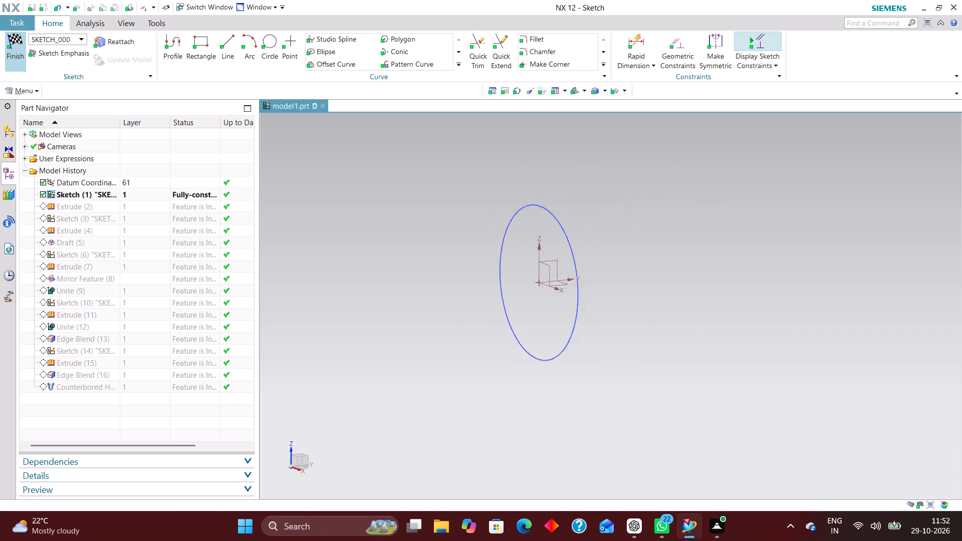
Sketch a circle centred on the origin on the XZ datum plane with a diameter of 180-24 mm.
middle_drag(669, 210, 654, 225)
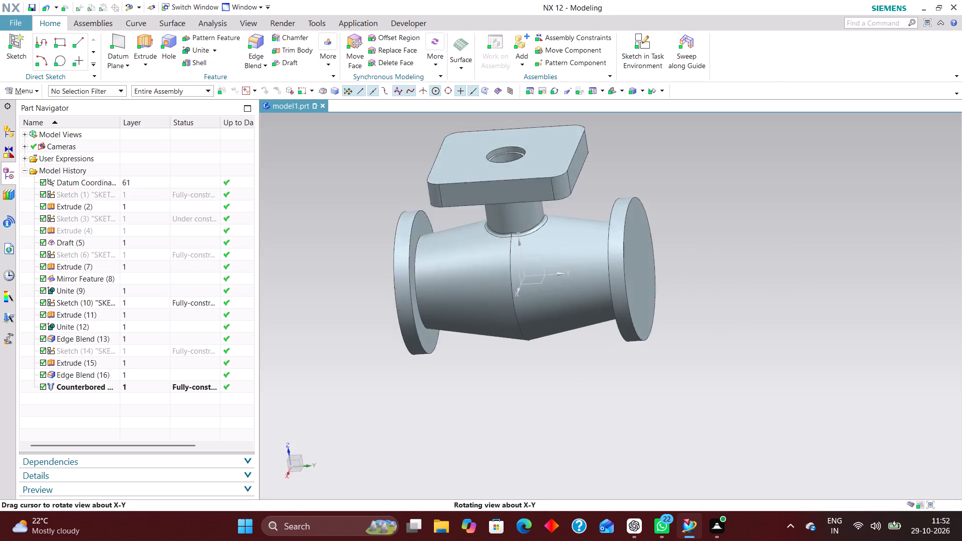
middle_drag(654, 225, 672, 218)
scroll(666, 207, up, 1)
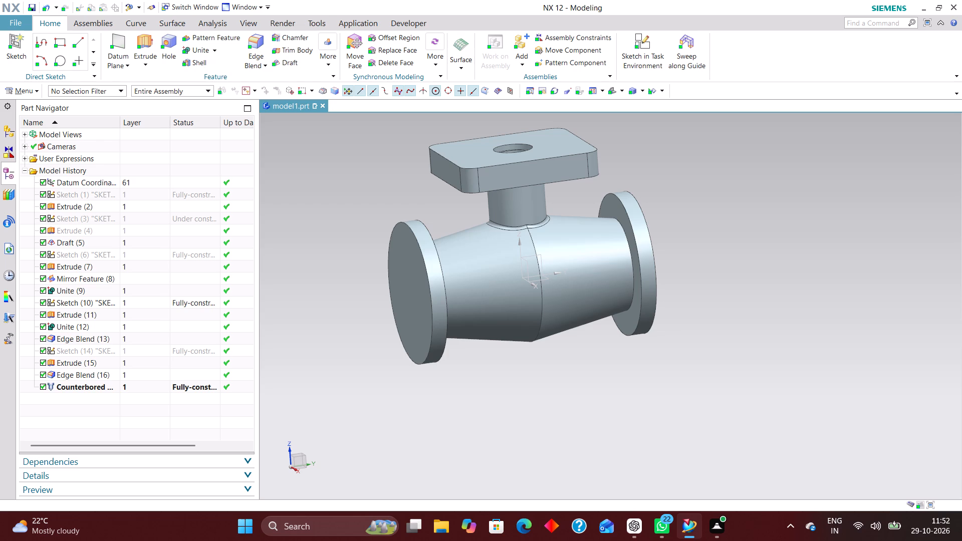
click(646, 39)
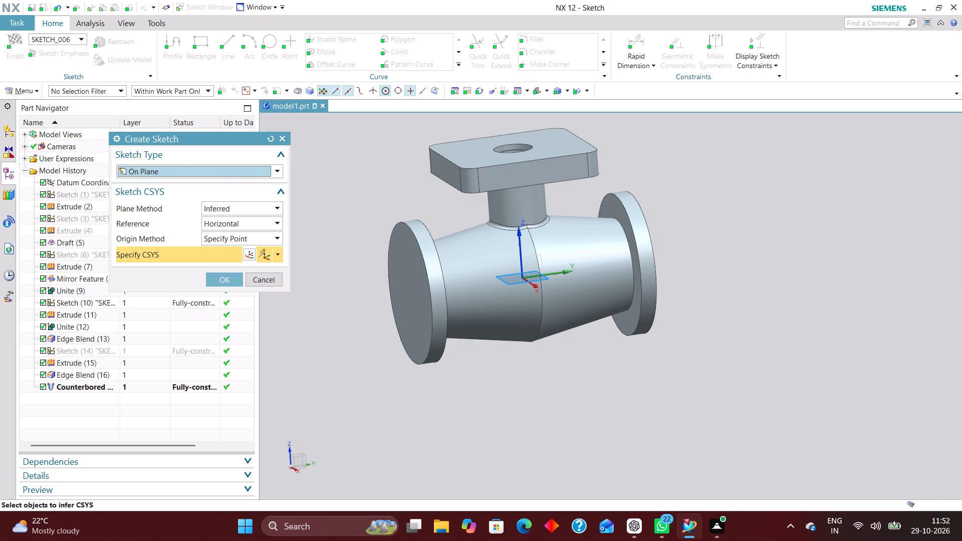
middle_drag(586, 255, 593, 266)
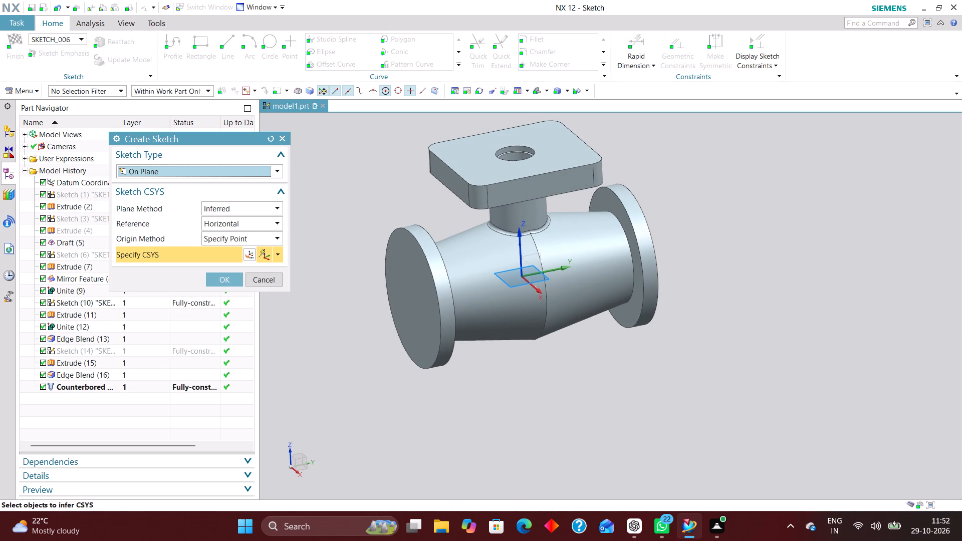
click(528, 268)
click(228, 276)
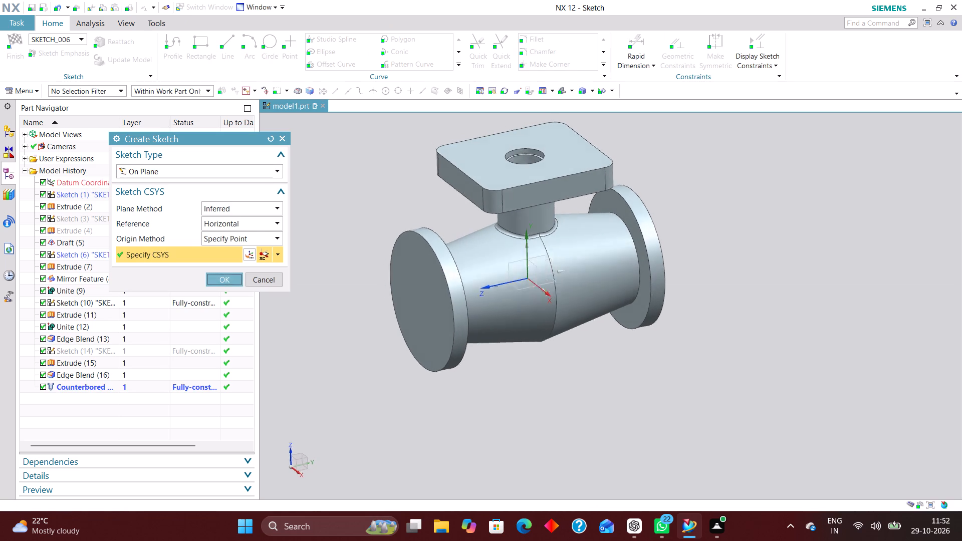
click(269, 44)
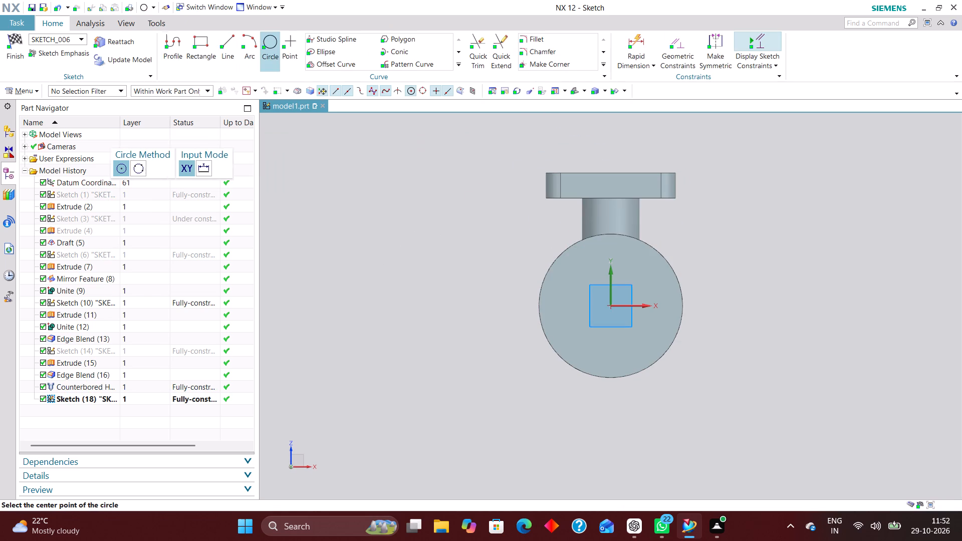
click(611, 305)
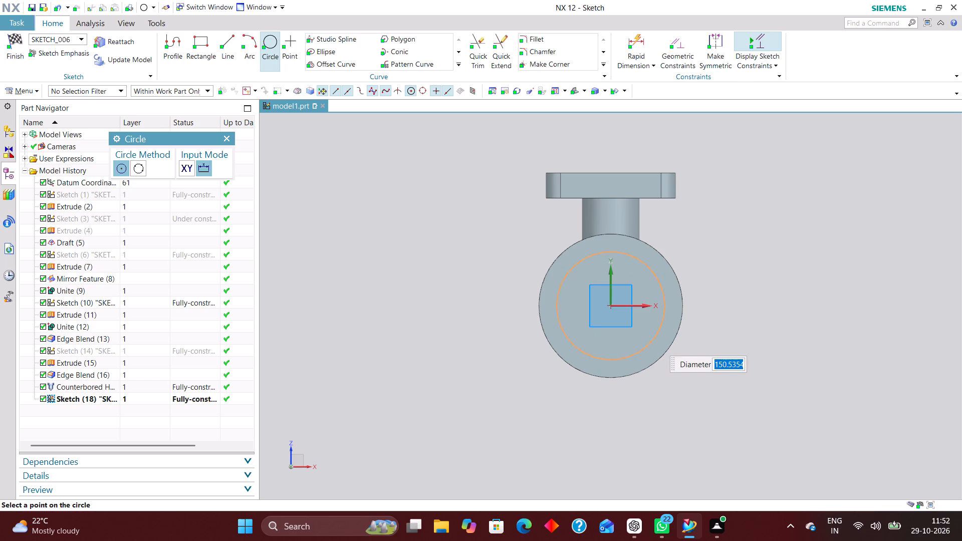
text(180-)
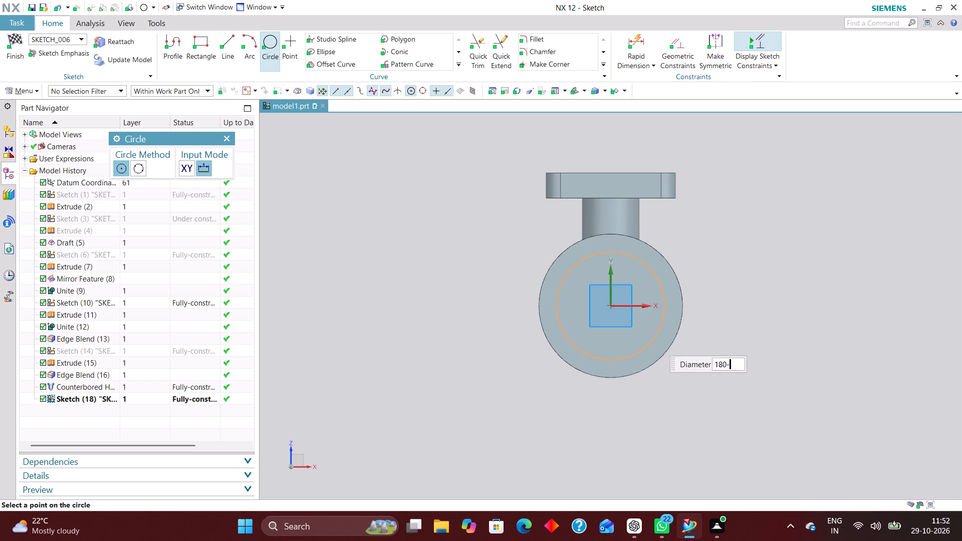
text(24)
key(Return)
click(228, 140)
click(20, 37)
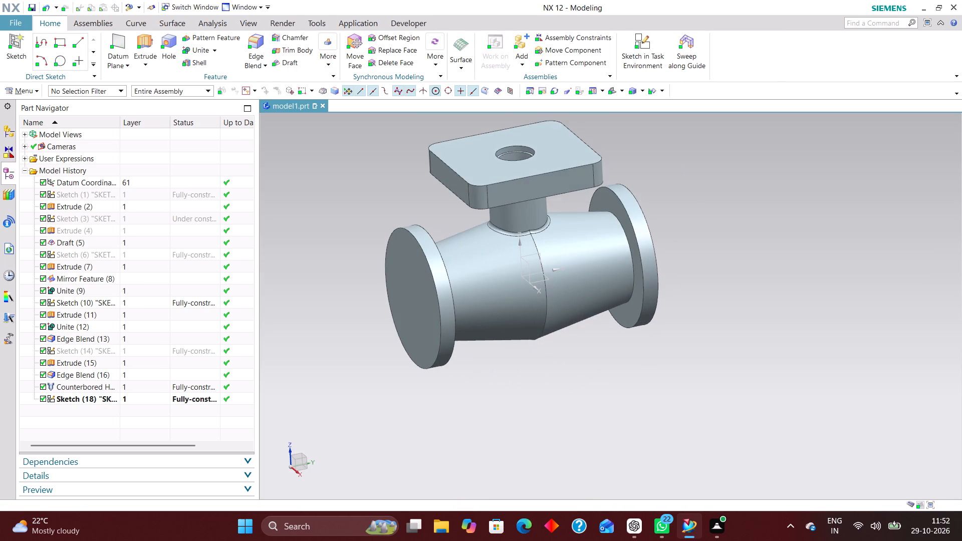
Start extruding the new circle sketch and stretch its end limit to -175 mm, past the far round flange.
click(131, 43)
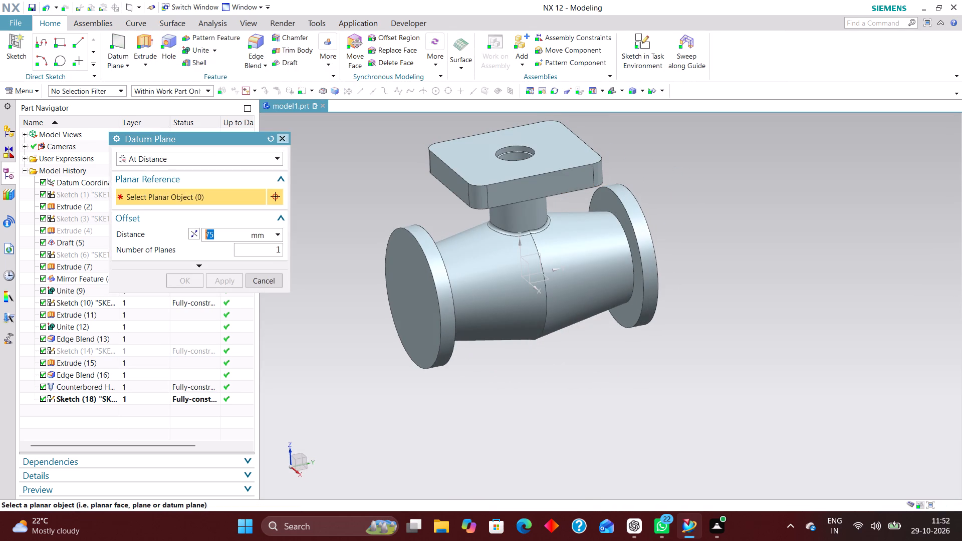
click(283, 137)
click(143, 40)
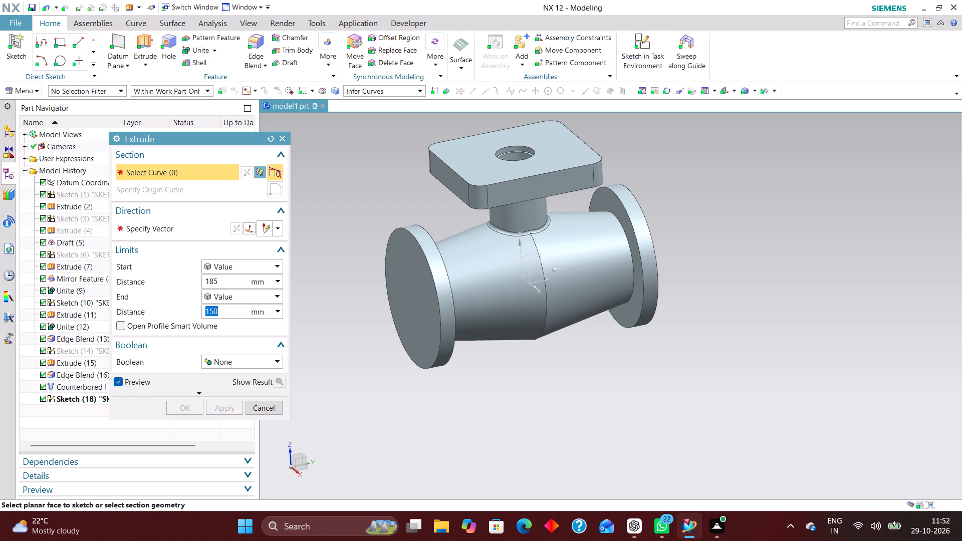
click(75, 395)
middle_drag(535, 417, 517, 396)
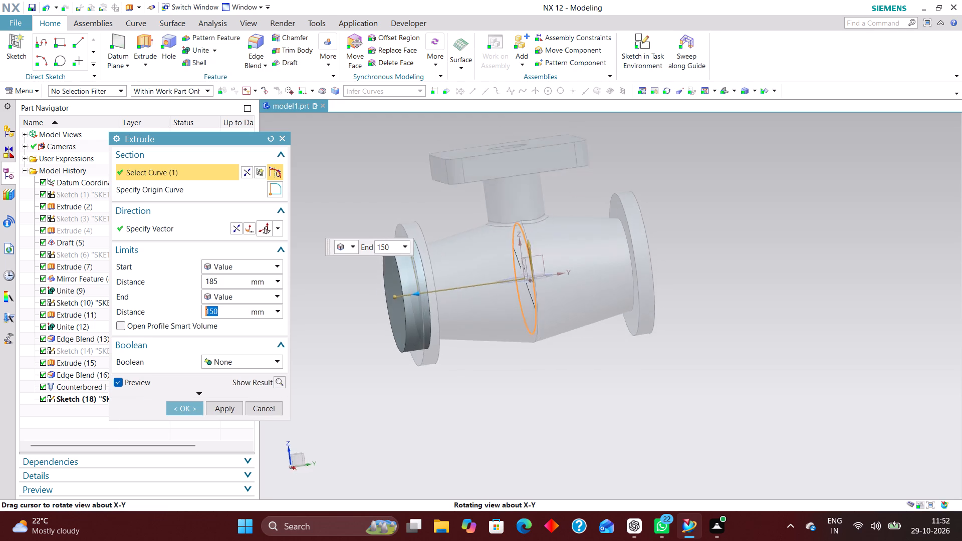
middle_drag(517, 396, 496, 392)
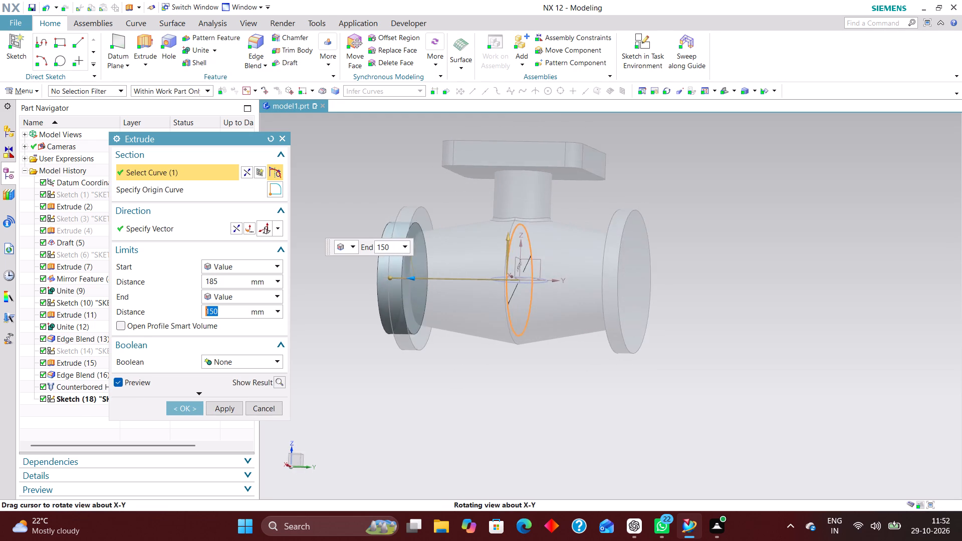
middle_drag(496, 392, 505, 392)
drag(411, 280, 464, 280)
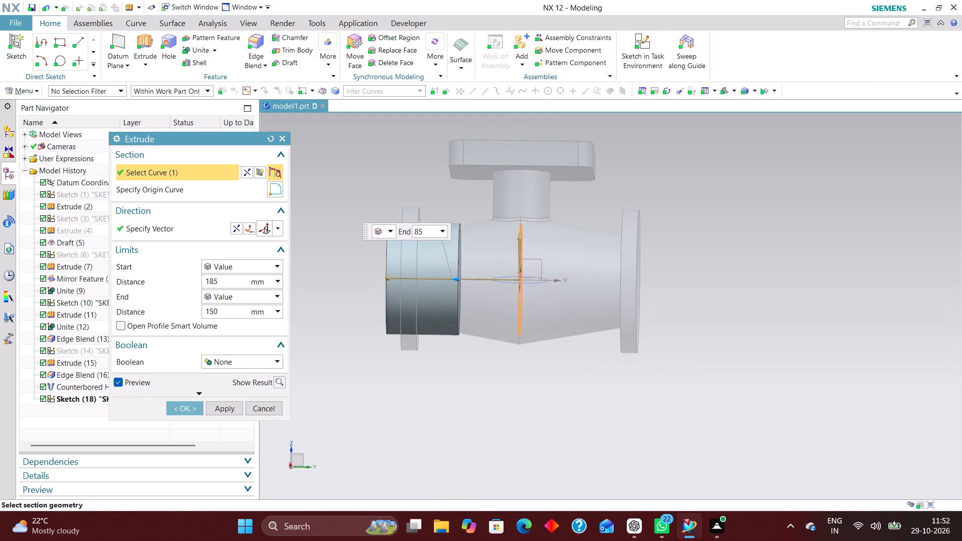
drag(464, 280, 644, 278)
right_drag(720, 252, 631, 247)
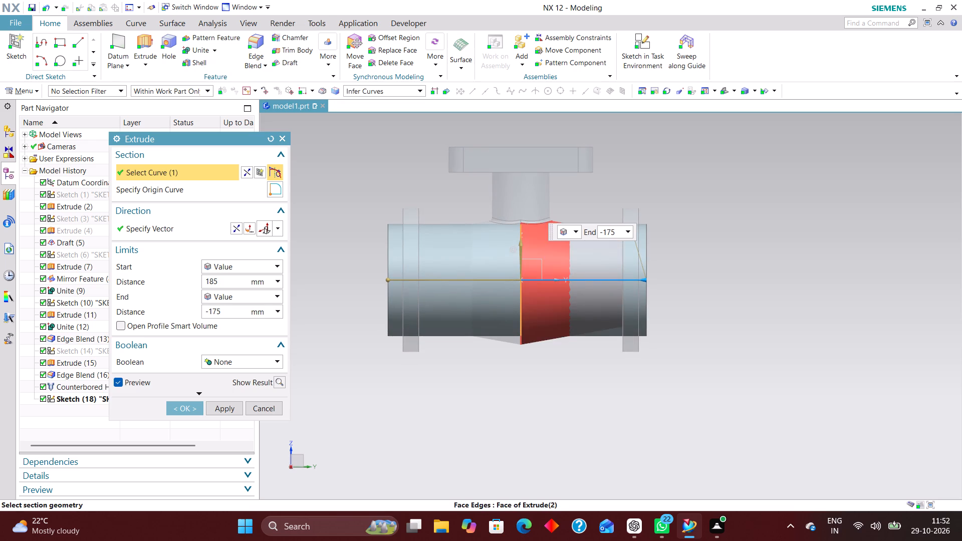
scroll(399, 307, up, 3)
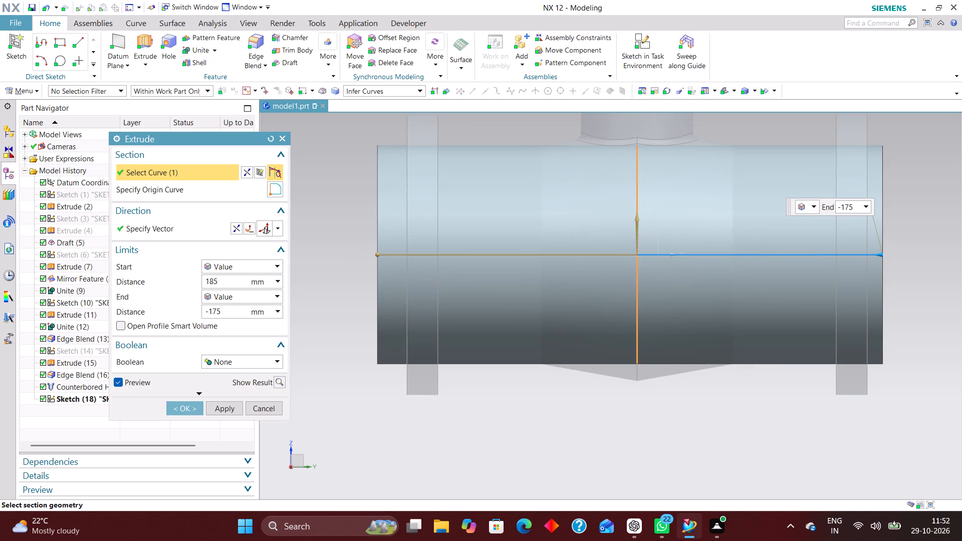
Change the extrusion limits to Symmetric Value with a distance of 175 mm and create the cylinder.
click(259, 266)
click(259, 289)
scroll(395, 261, down, 1)
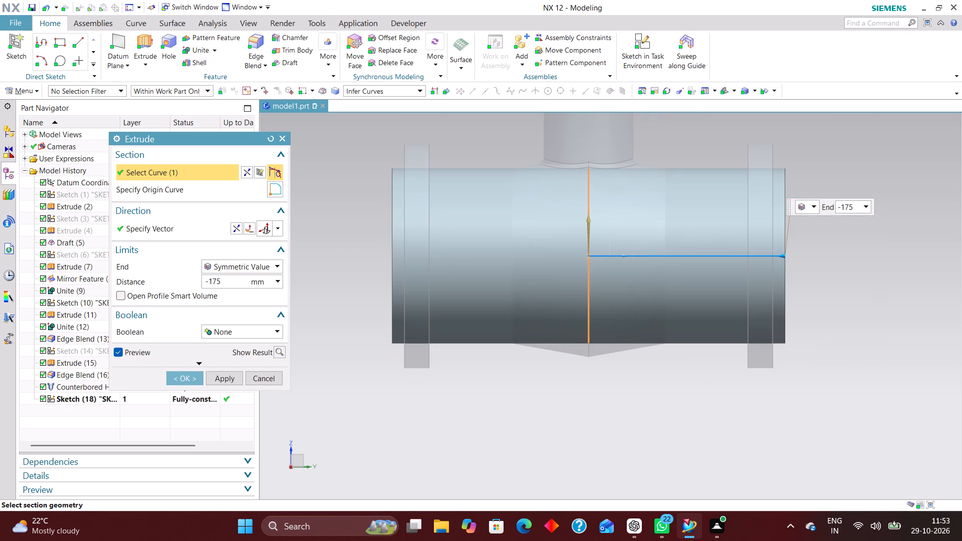
drag(209, 283, 196, 283)
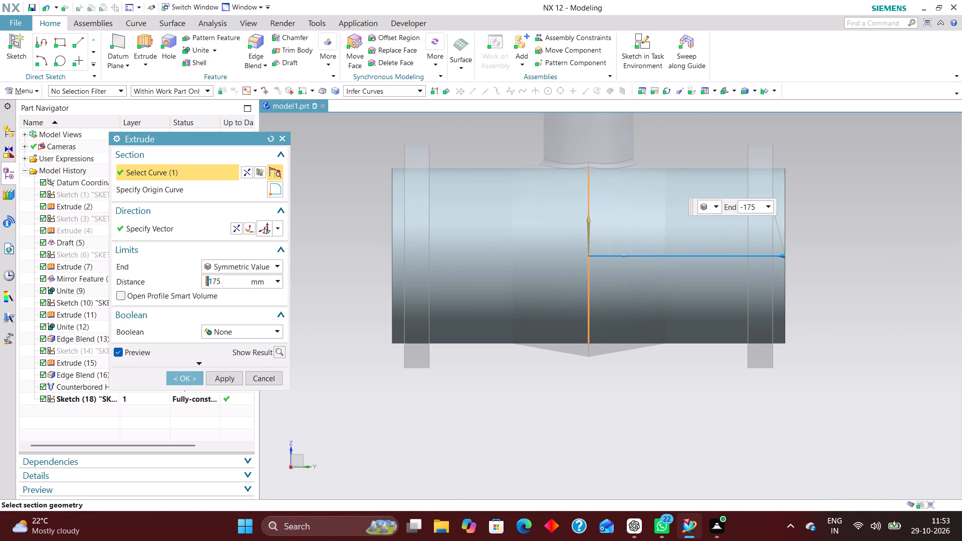
drag(196, 283, 187, 283)
key(BackSpace)
key(Return)
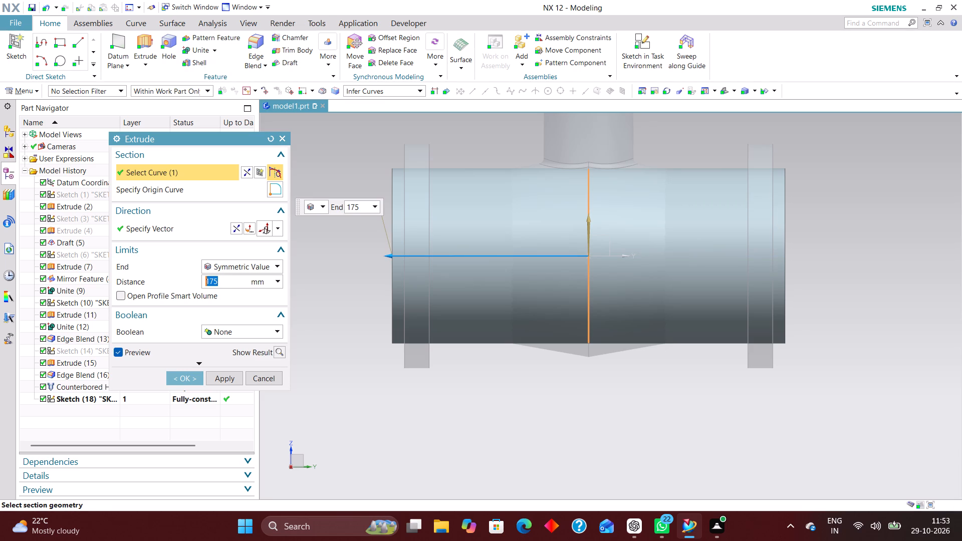
click(191, 379)
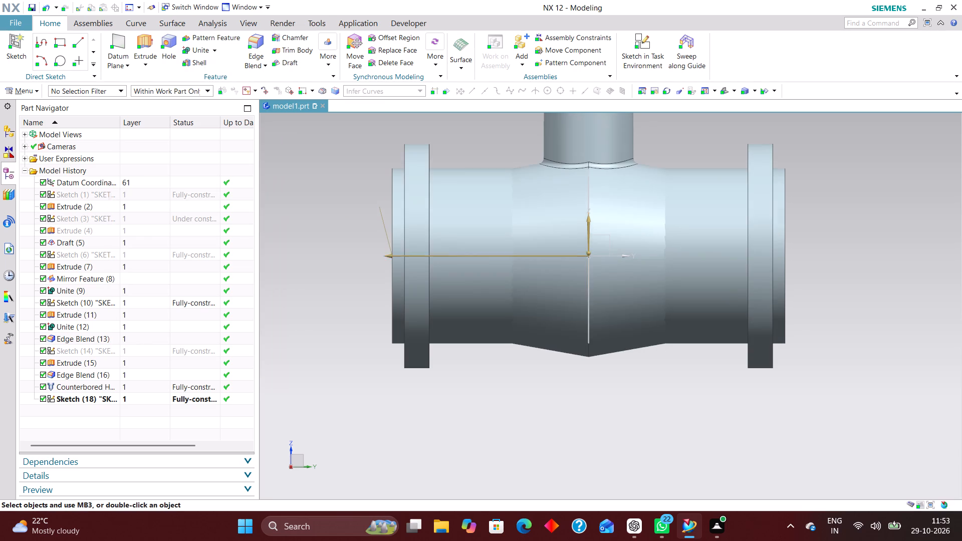
Draft the new inner cylinder 10° symmetrically on both sides along the Y axis, using the shown Extrude (4) sheet as the stationary parting face.
middle_drag(323, 246, 339, 259)
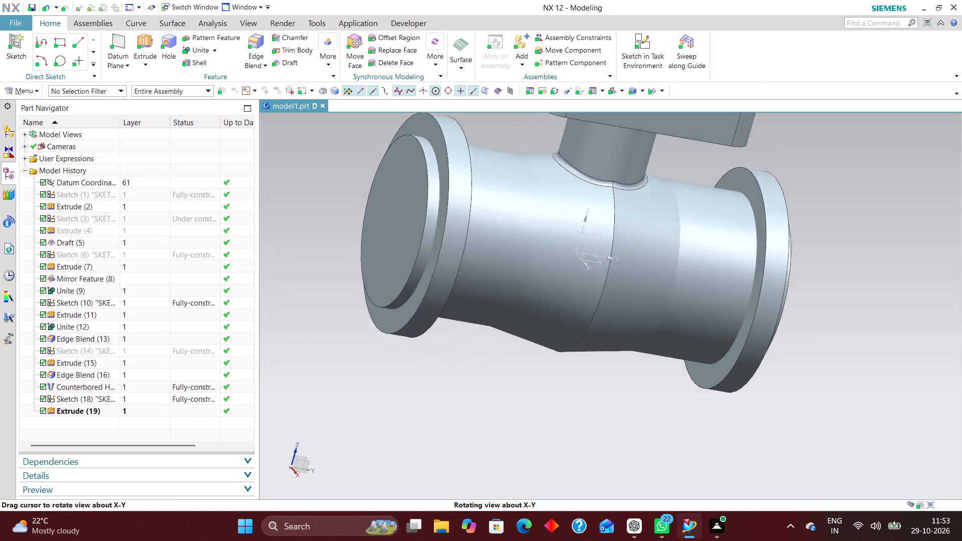
middle_drag(339, 259, 335, 258)
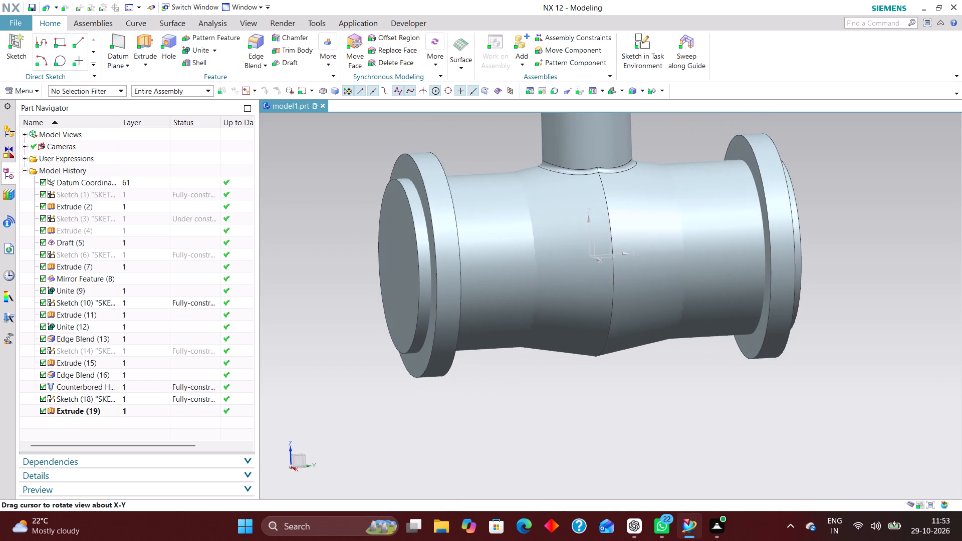
click(286, 62)
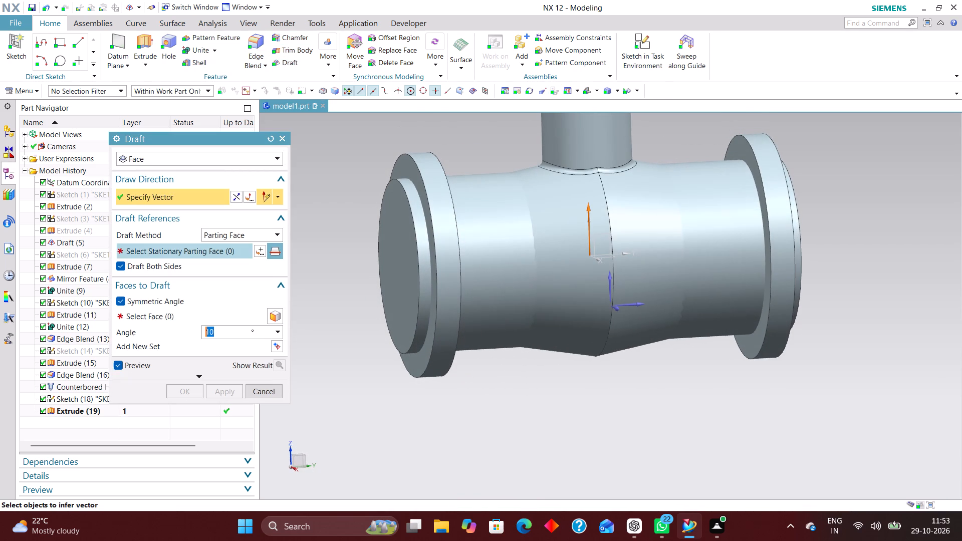
click(634, 302)
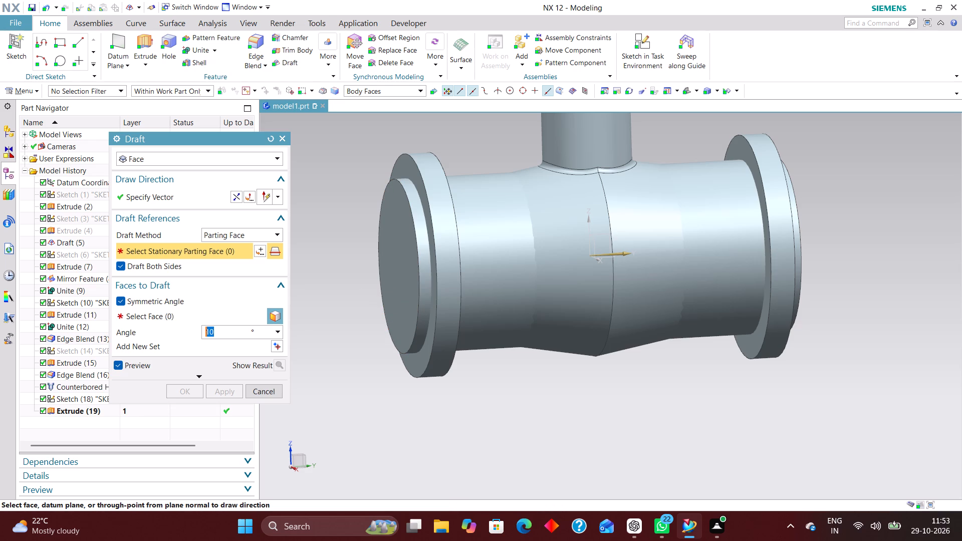
right_click(77, 230)
click(93, 239)
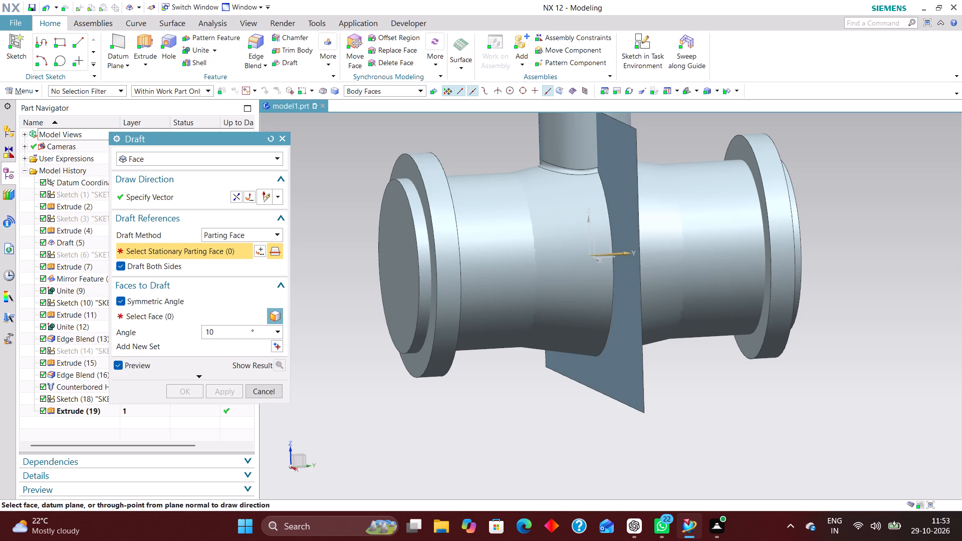
click(635, 200)
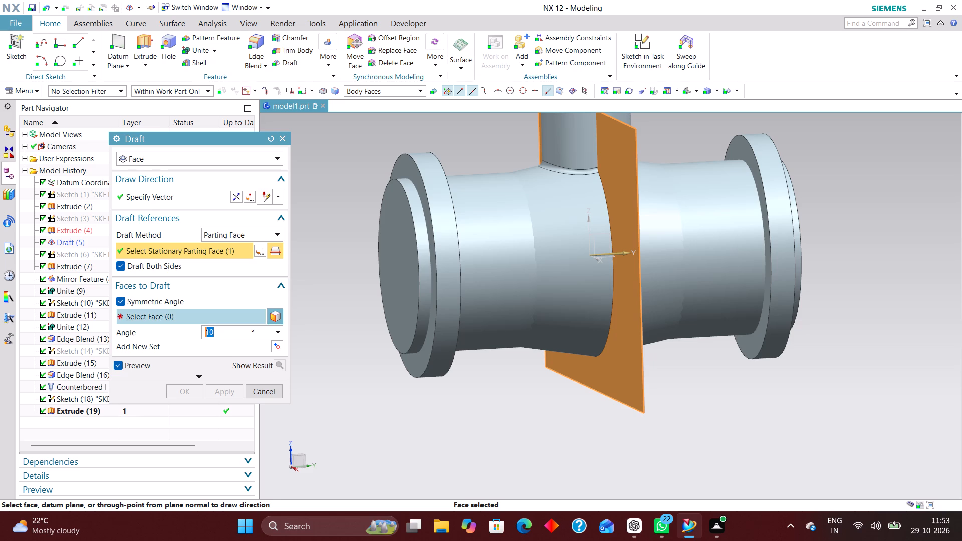
click(163, 317)
click(479, 226)
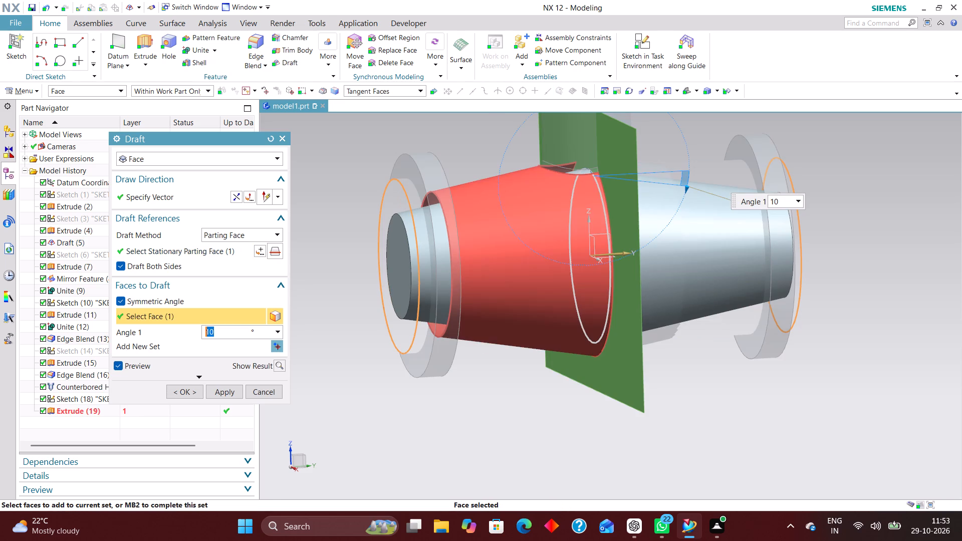
middle_drag(895, 245, 868, 248)
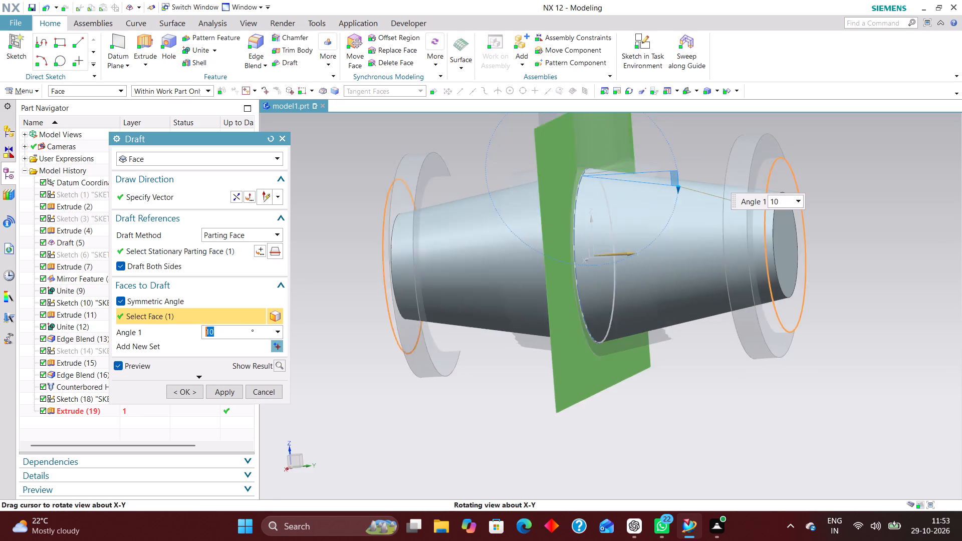
middle_drag(868, 248, 875, 239)
scroll(870, 247, up, 1)
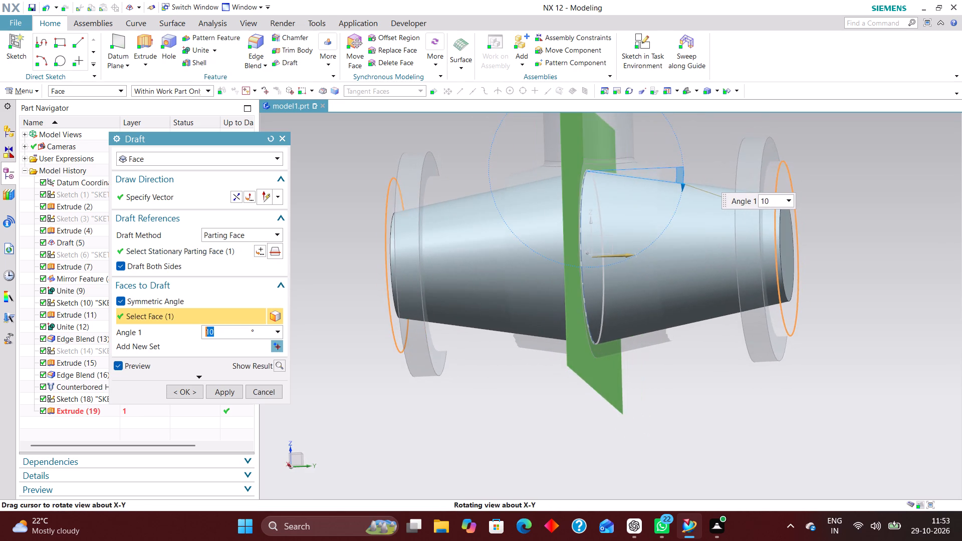
middle_drag(875, 239, 881, 239)
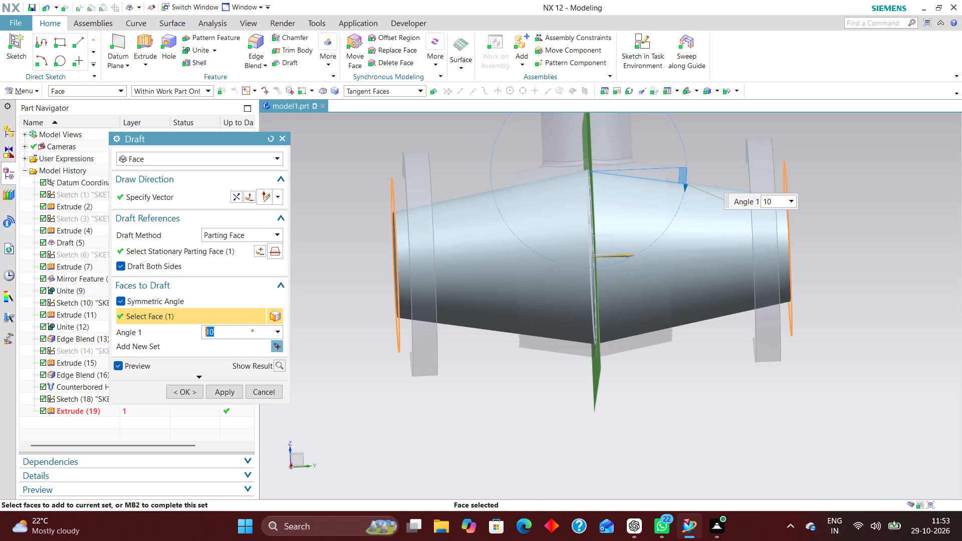
click(180, 394)
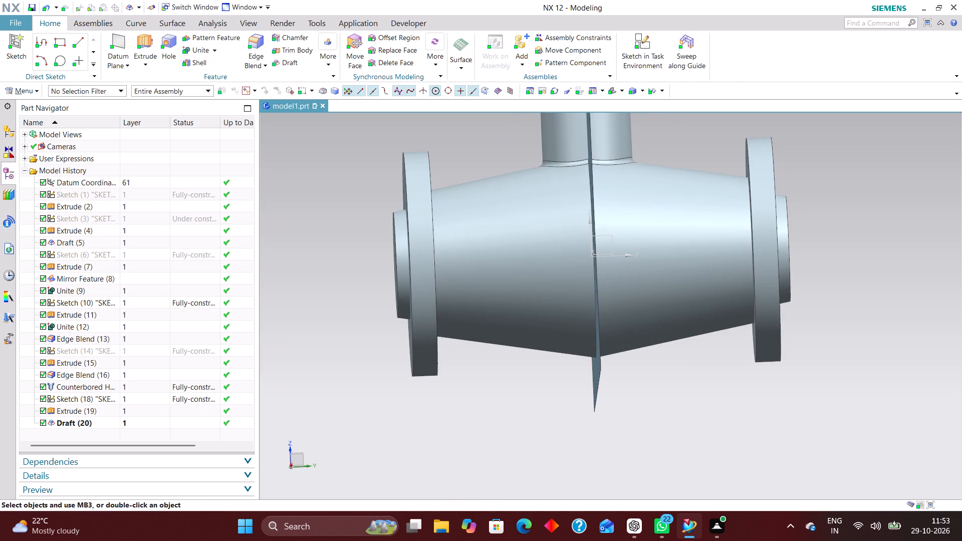
Subtract the drafted inner core from the flanged valve body.
scroll(475, 274, up, 2)
scroll(486, 278, down, 3)
scroll(500, 354, up, 1)
middle_drag(508, 353, 543, 343)
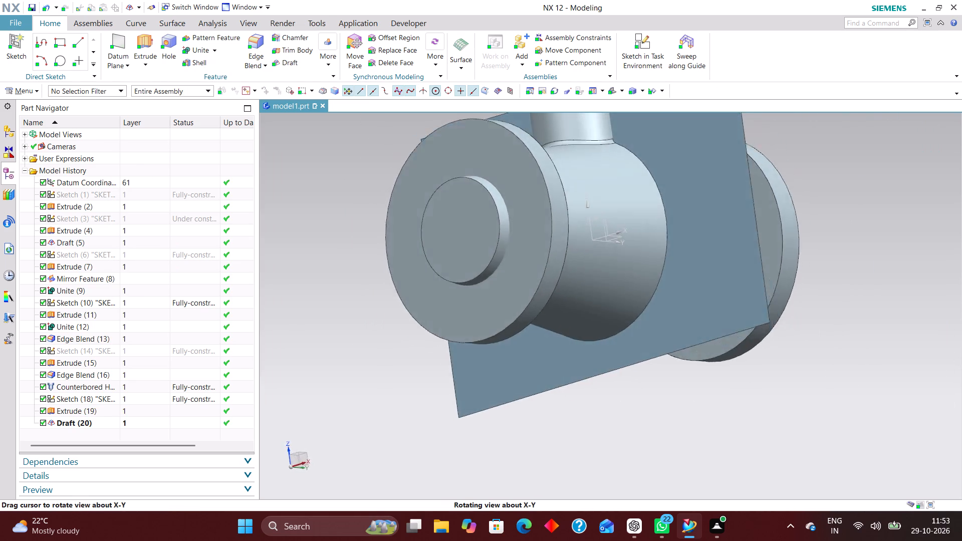
middle_drag(543, 343, 525, 351)
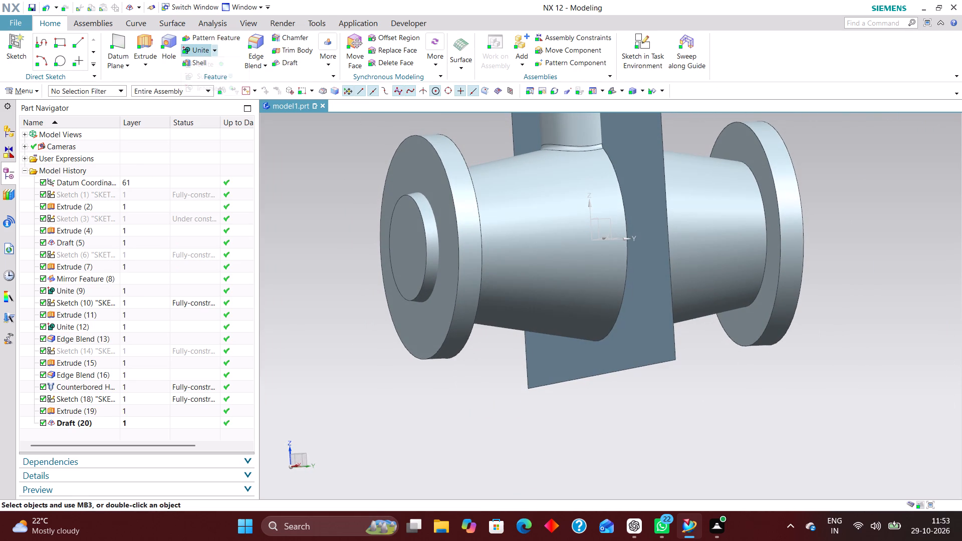
click(216, 52)
click(212, 74)
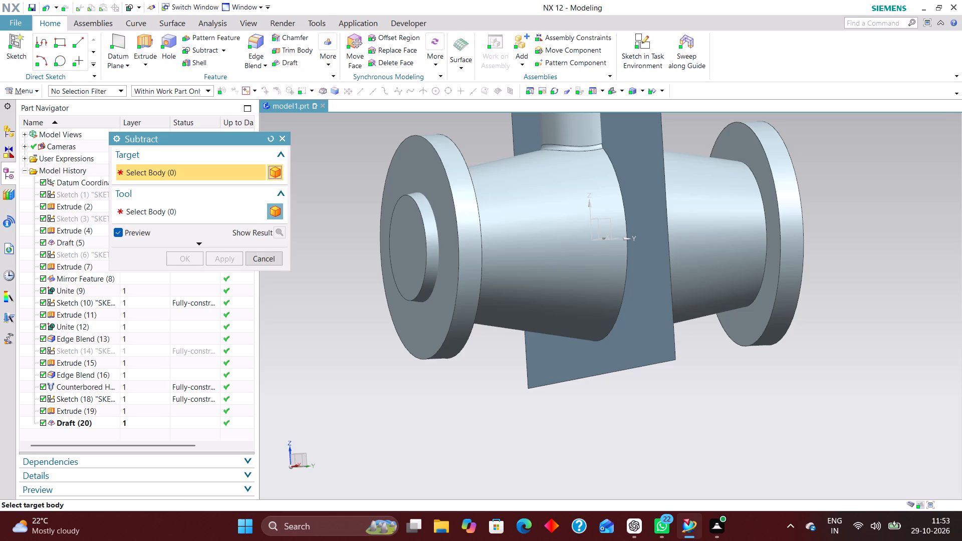
click(471, 202)
click(420, 232)
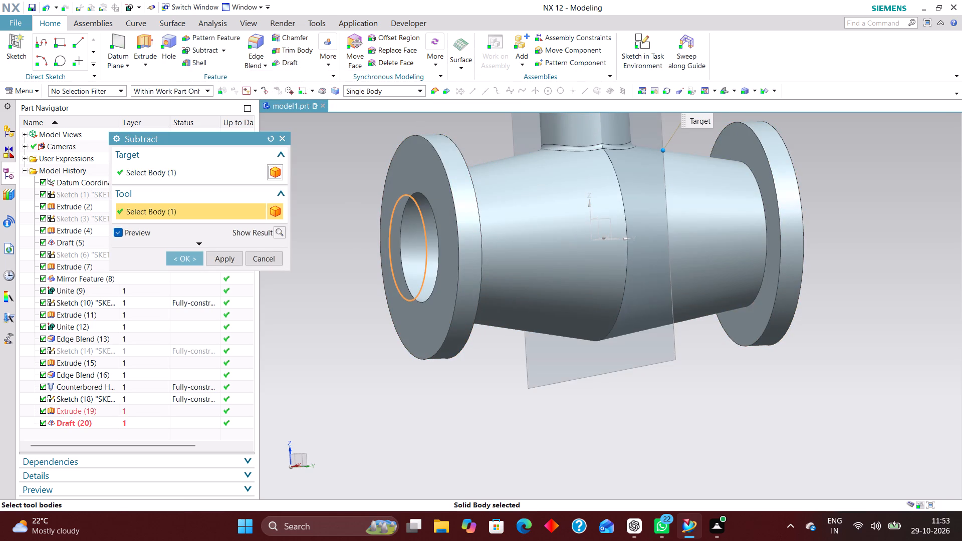
middle_drag(796, 174, 729, 178)
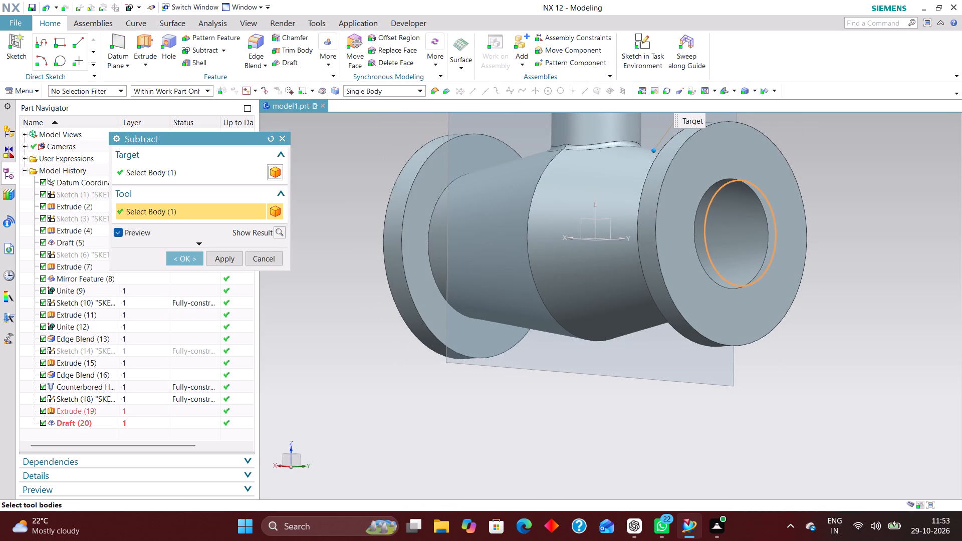
click(182, 259)
Hide the Extrude (4) parting sheet and the leftover sketches, Sketch (18) and Sketch (10).
right_drag(462, 251, 464, 294)
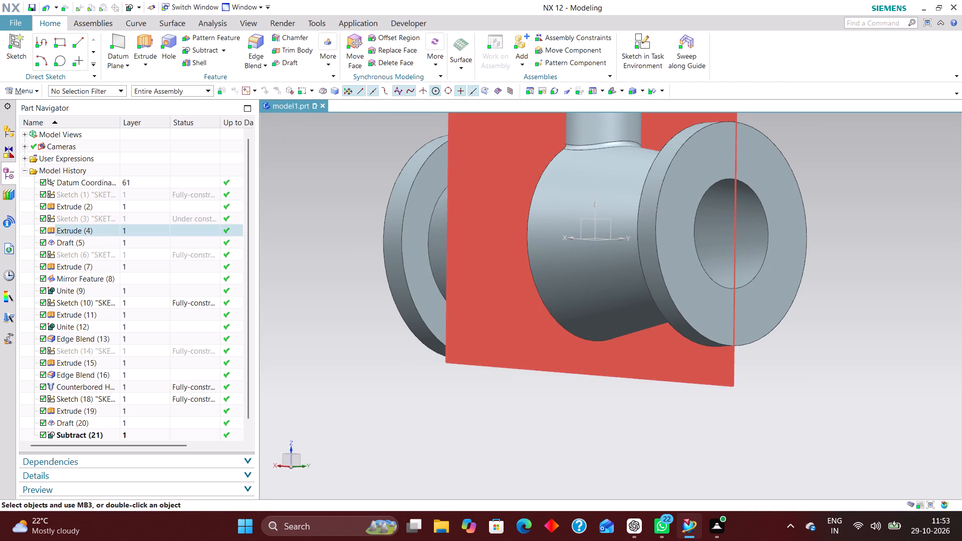
right_drag(464, 294, 465, 317)
middle_drag(414, 333, 446, 339)
scroll(491, 323, down, 3)
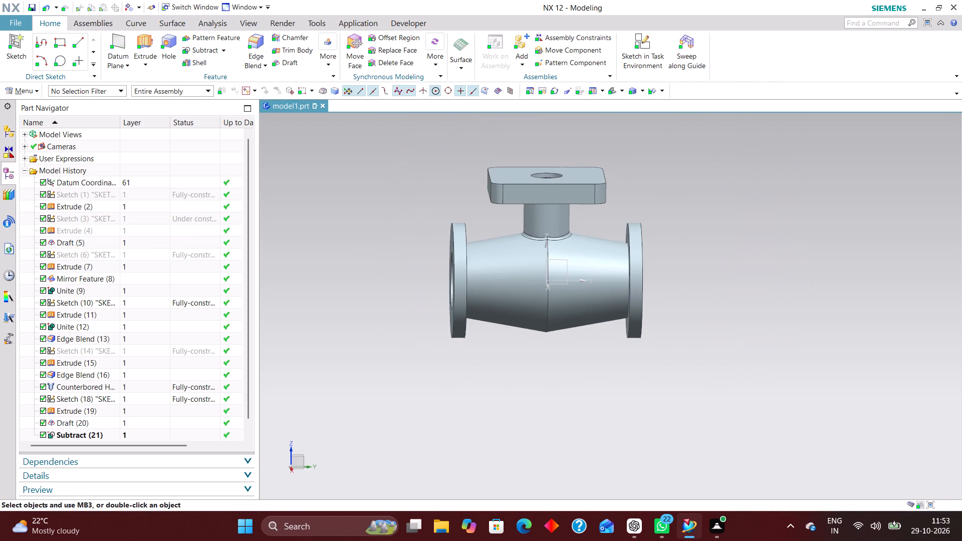
right_drag(756, 201, 601, 207)
middle_drag(708, 251, 755, 255)
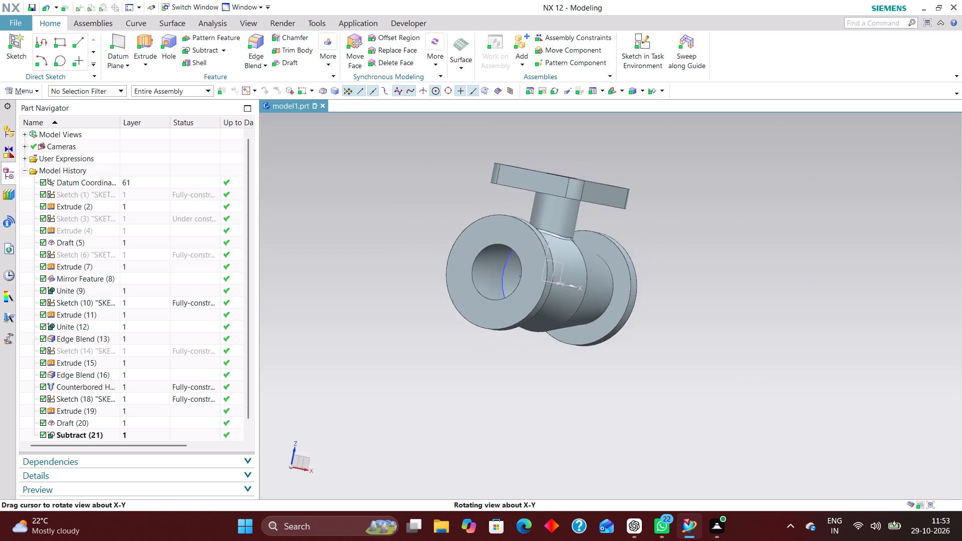
middle_drag(755, 255, 746, 267)
scroll(514, 310, up, 5)
middle_drag(524, 302, 540, 294)
right_drag(488, 248, 489, 271)
middle_drag(498, 285, 519, 284)
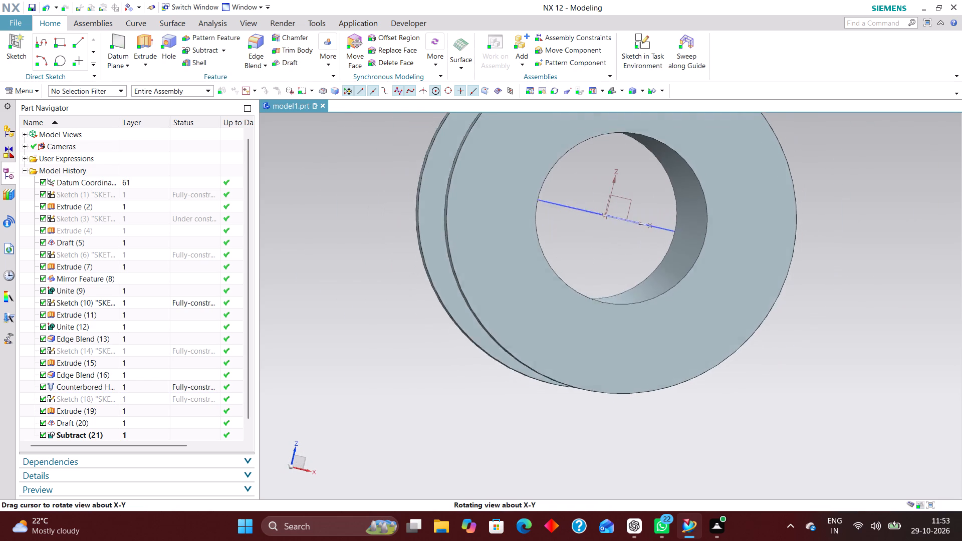
middle_drag(519, 284, 518, 284)
right_drag(586, 208, 591, 252)
middle_drag(758, 240, 698, 246)
Examine the hollow interior and neck in a temporary one-plane section through the valve body, normal to X.
scroll(699, 246, up, 1)
scroll(677, 284, down, 5)
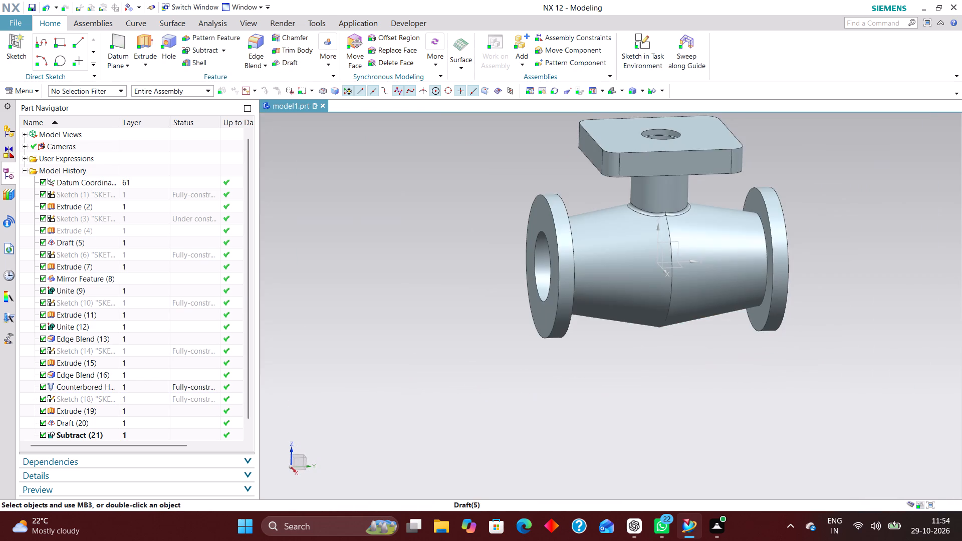
scroll(839, 230, up, 1)
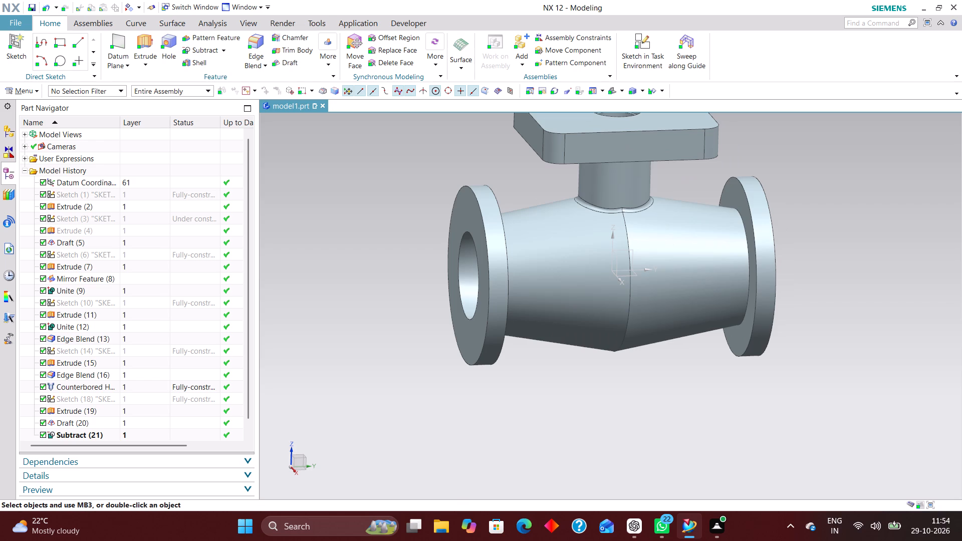
key(ctrl+h)
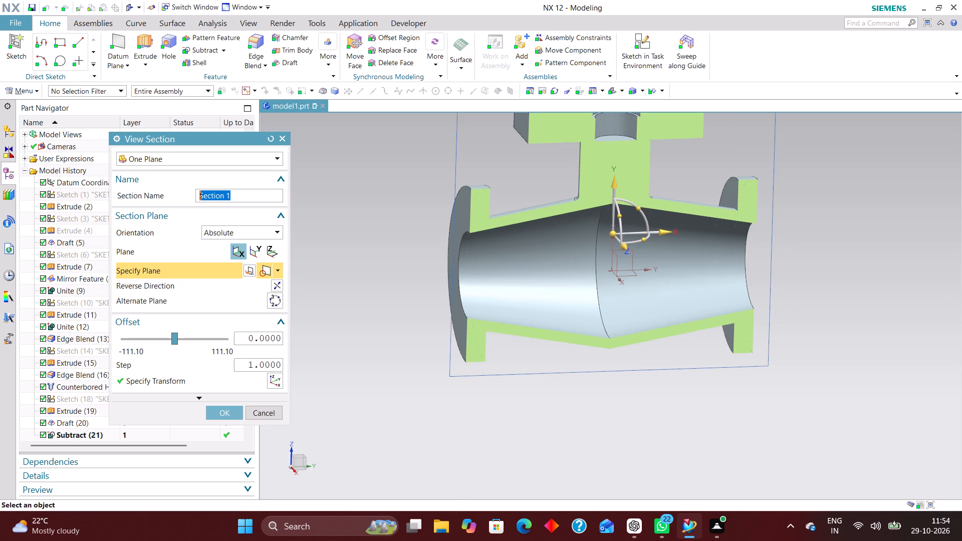
right_drag(886, 250, 773, 240)
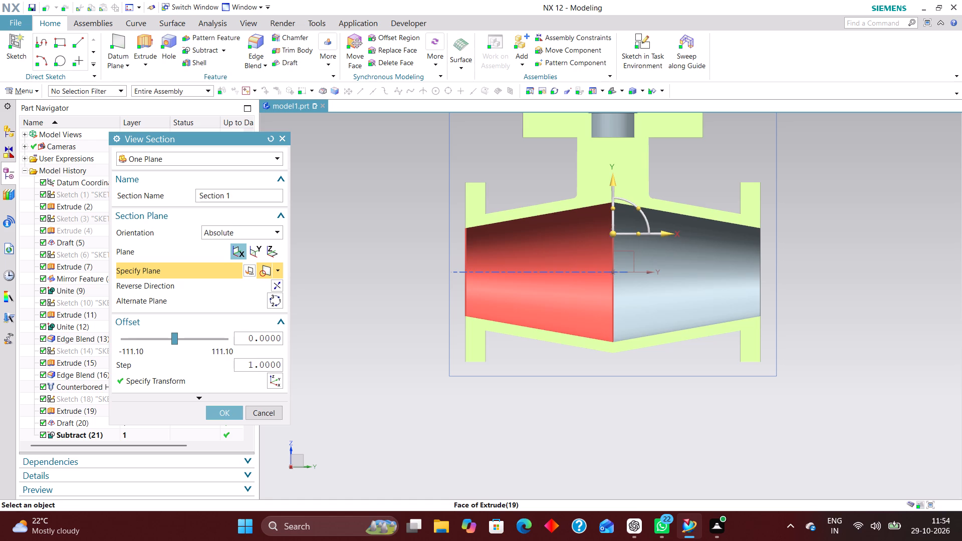
click(263, 413)
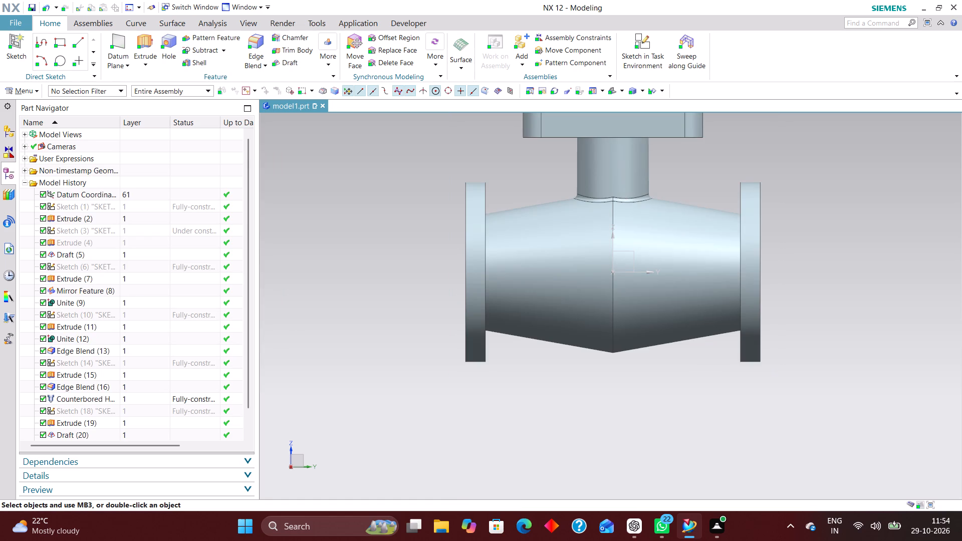
Open the Counterbored Hole (17) feature with rollback and examine how far it reaches into the valve body.
scroll(166, 383, down, 5)
click(102, 374)
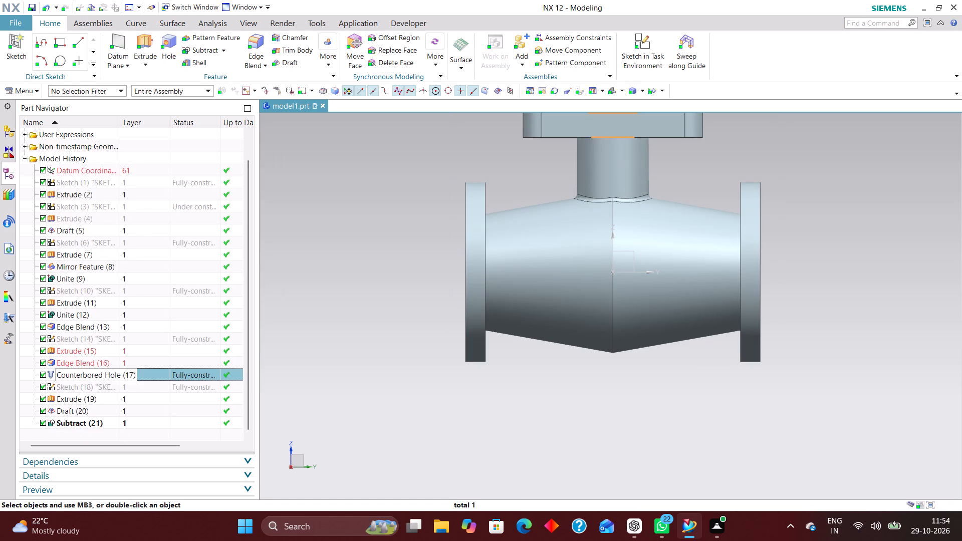
right_click(102, 374)
click(171, 122)
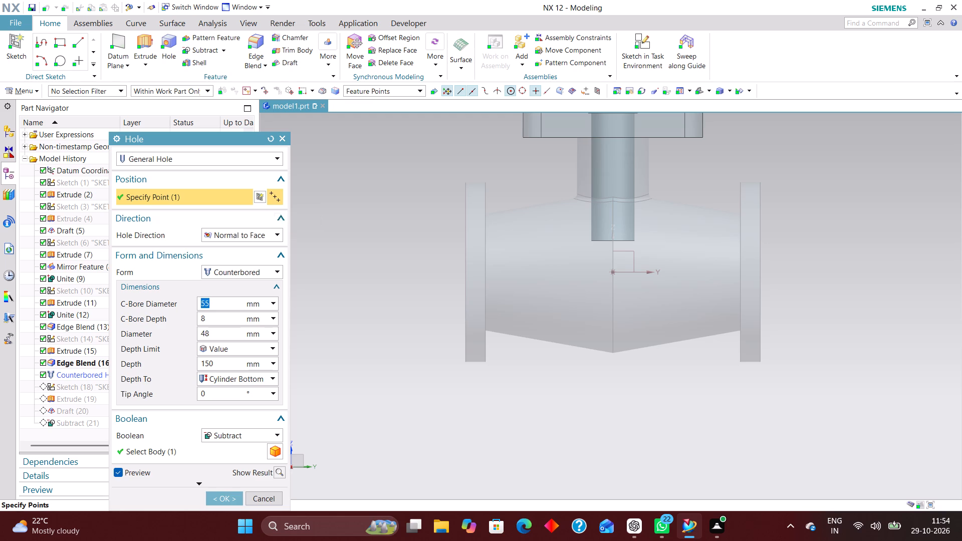
scroll(697, 207, down, 2)
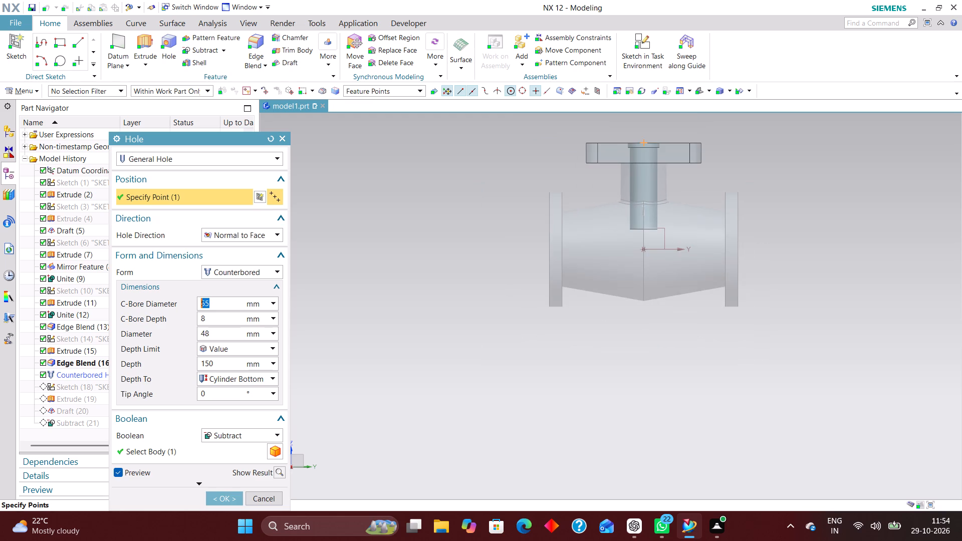
middle_drag(688, 176, 703, 173)
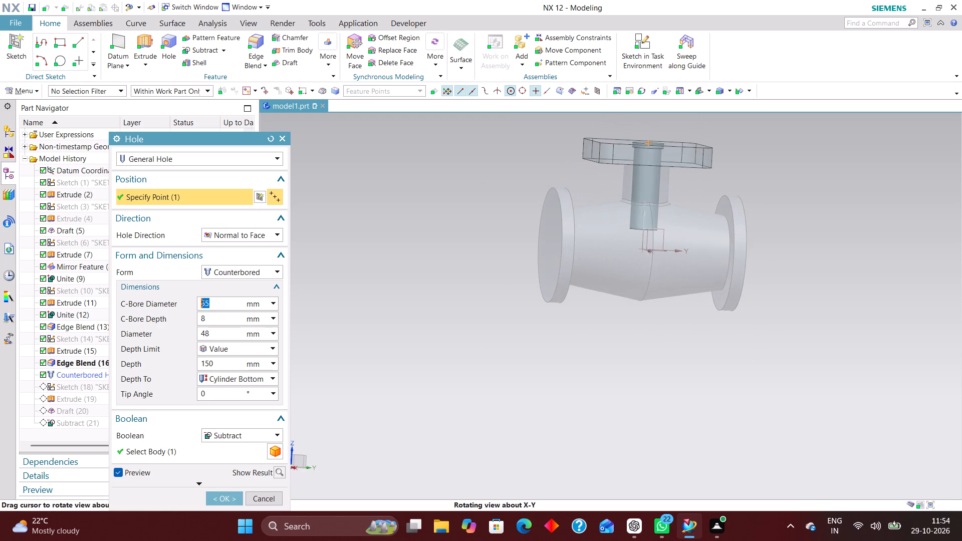
middle_drag(703, 173, 702, 174)
scroll(701, 174, up, 1)
scroll(653, 227, up, 4)
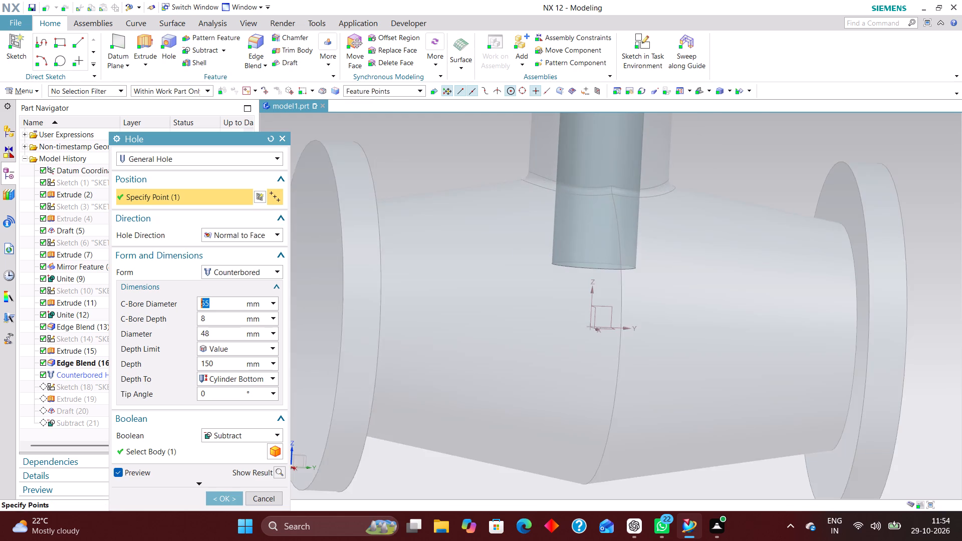
scroll(671, 194, down, 3)
middle_drag(685, 192, 669, 190)
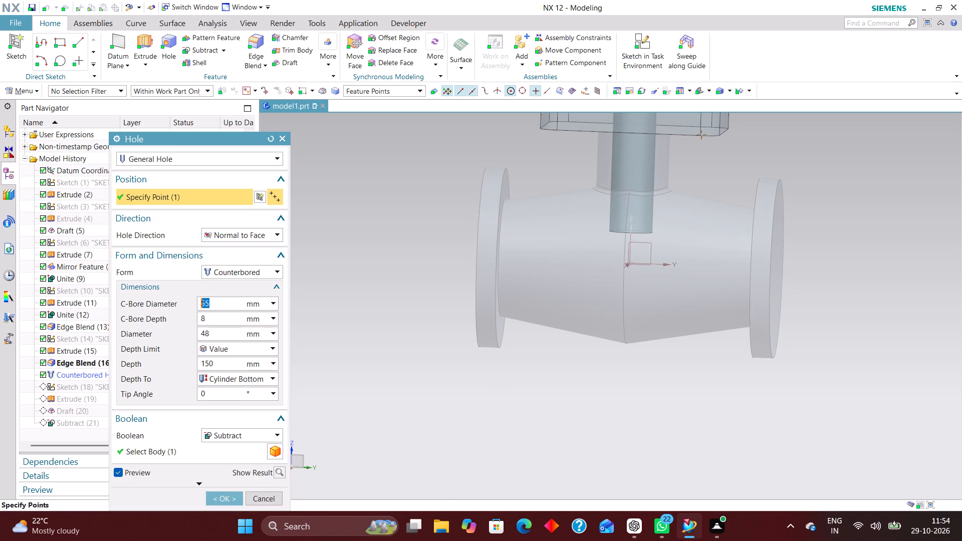
click(274, 498)
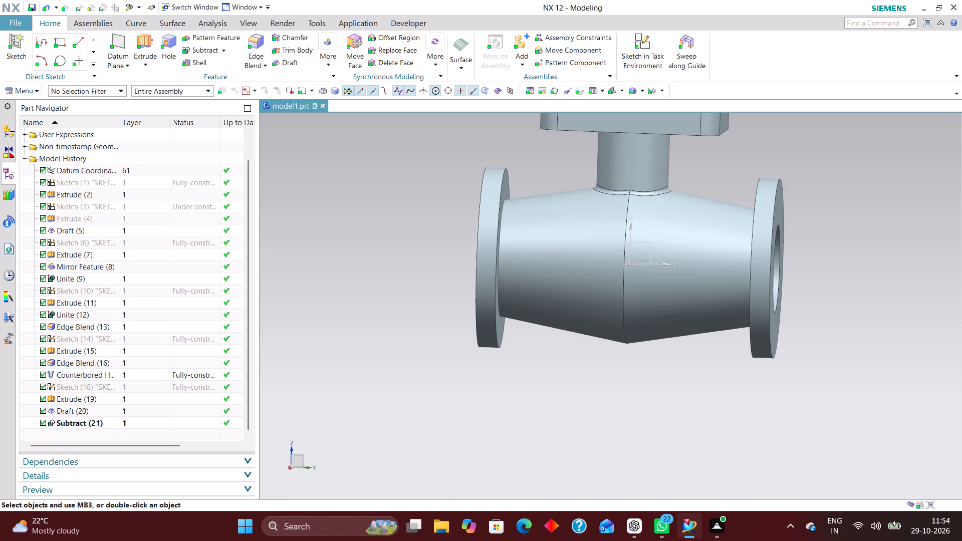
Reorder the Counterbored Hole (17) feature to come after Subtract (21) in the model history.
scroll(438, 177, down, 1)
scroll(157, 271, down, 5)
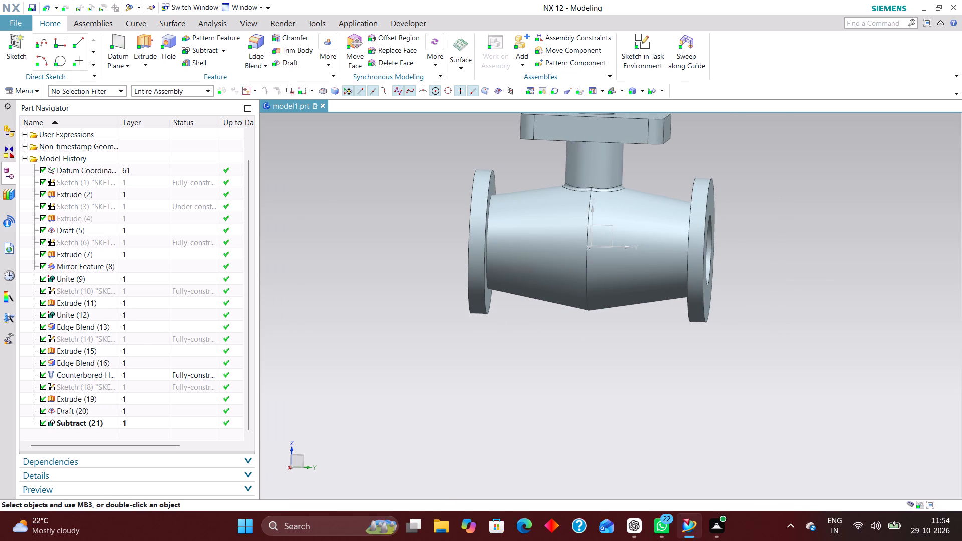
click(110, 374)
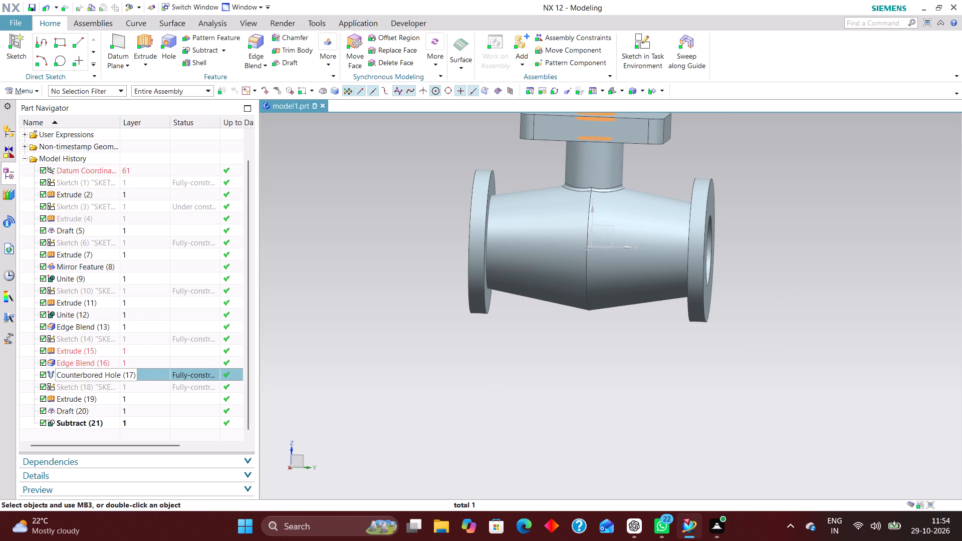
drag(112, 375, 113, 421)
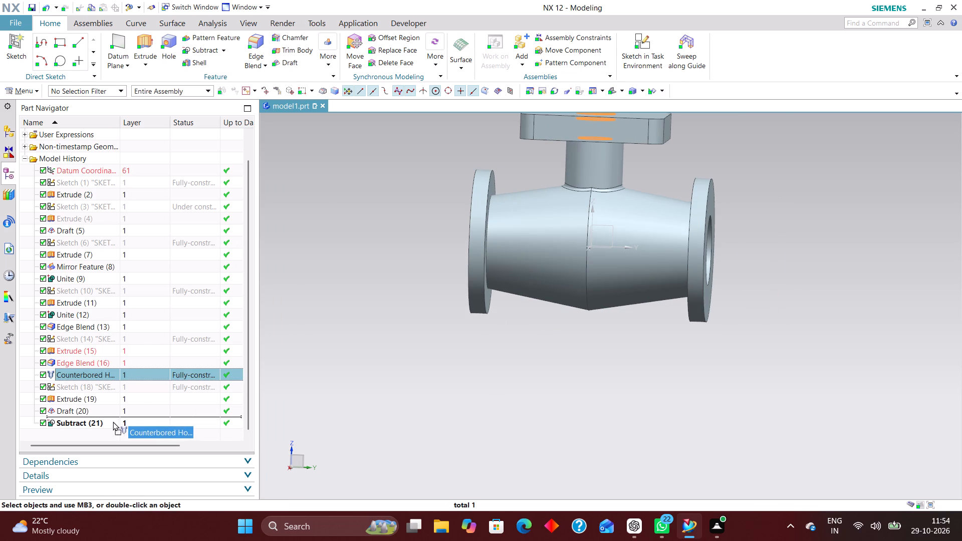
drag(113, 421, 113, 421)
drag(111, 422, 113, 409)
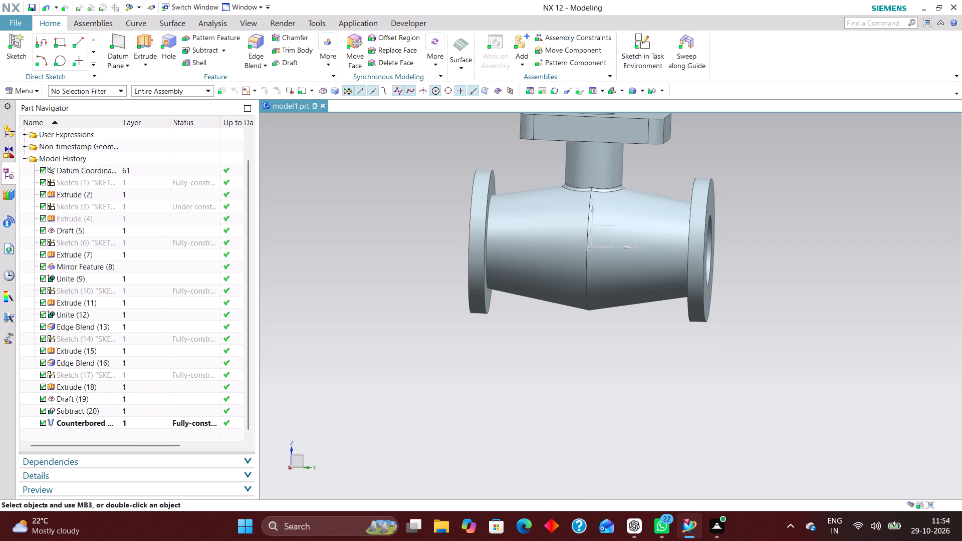
Check how deep the reordered neck hole reaches in a temporary one-plane section normal to X.
key(ctrl+h)
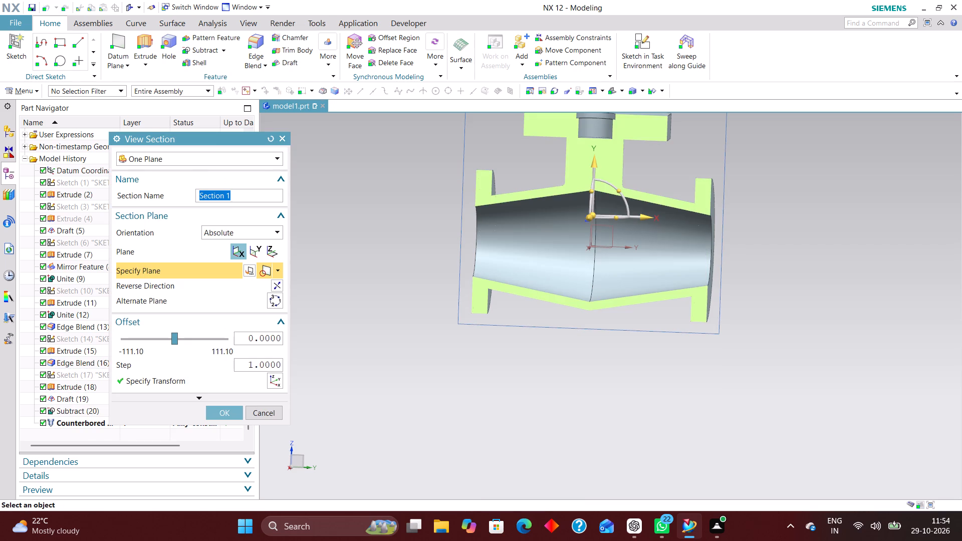
click(260, 415)
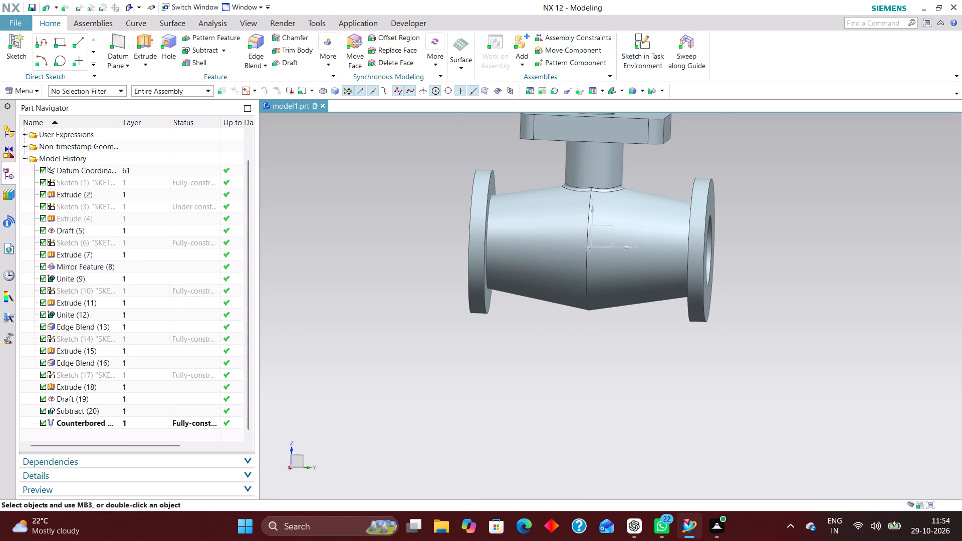
Delete the reordered Counterbored Hole feature from the model history.
click(126, 423)
right_click(128, 424)
click(219, 442)
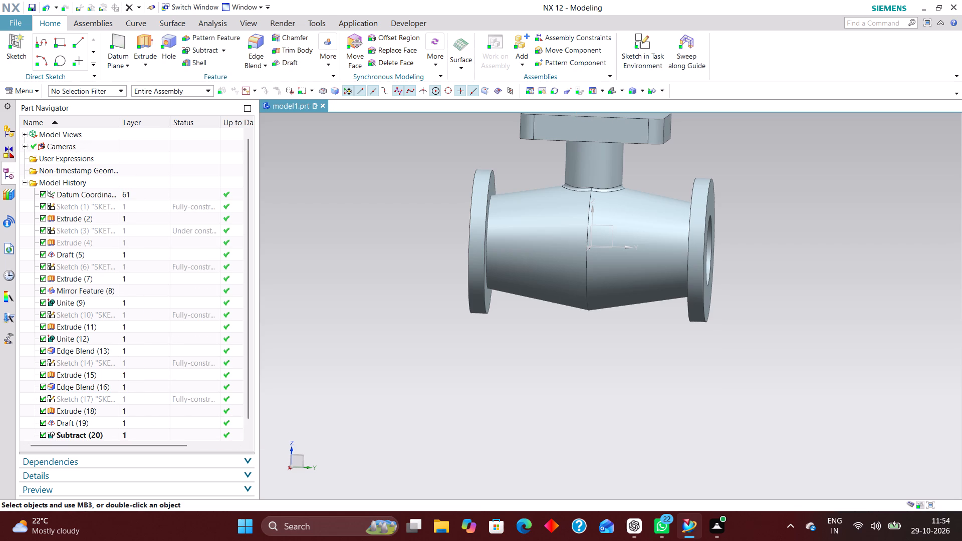
Start a new hole on the square flange's upper face, constraining its sketch point onto the datum X and Y axes.
scroll(415, 404, down, 3)
middle_drag(480, 263, 477, 307)
scroll(482, 306, up, 3)
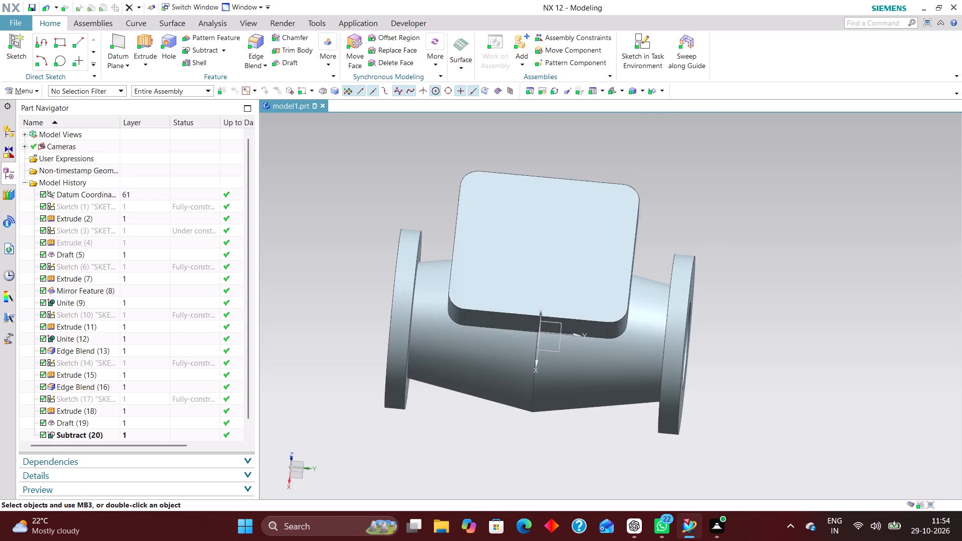
scroll(483, 306, up, 1)
scroll(772, 359, down, 2)
scroll(775, 380, up, 1)
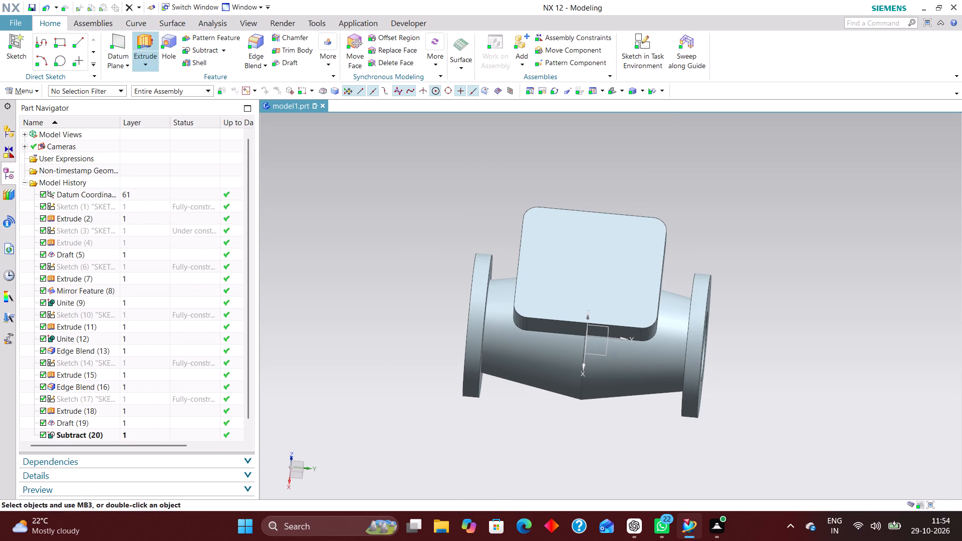
click(165, 39)
click(646, 265)
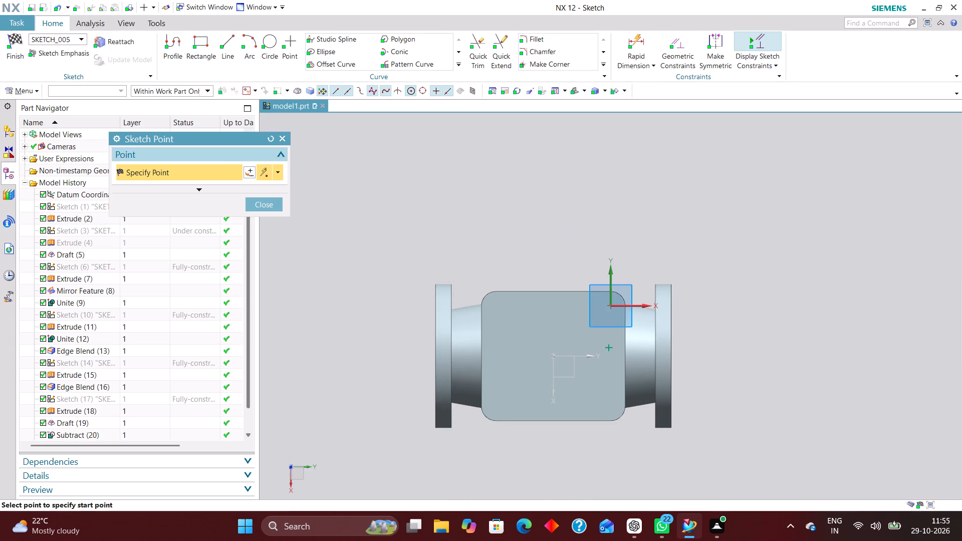
click(282, 140)
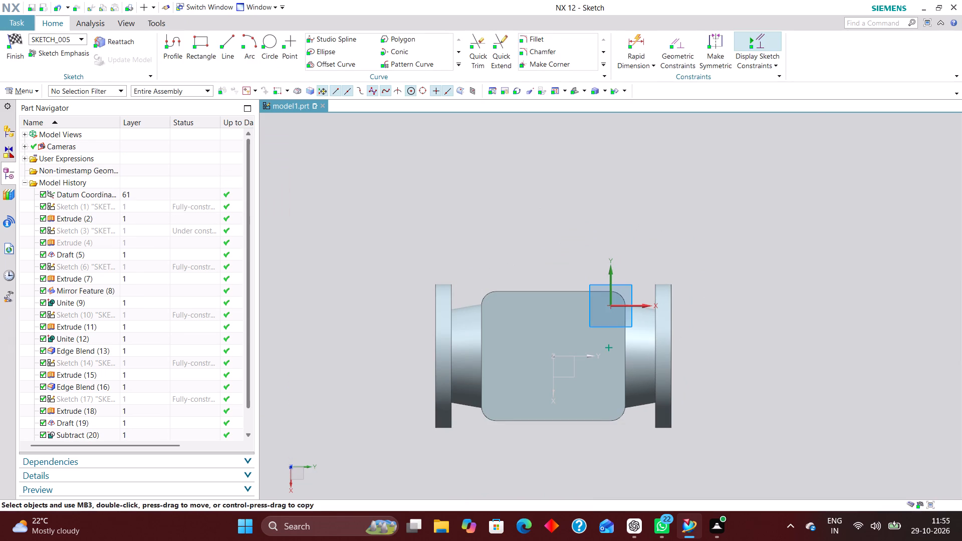
click(680, 44)
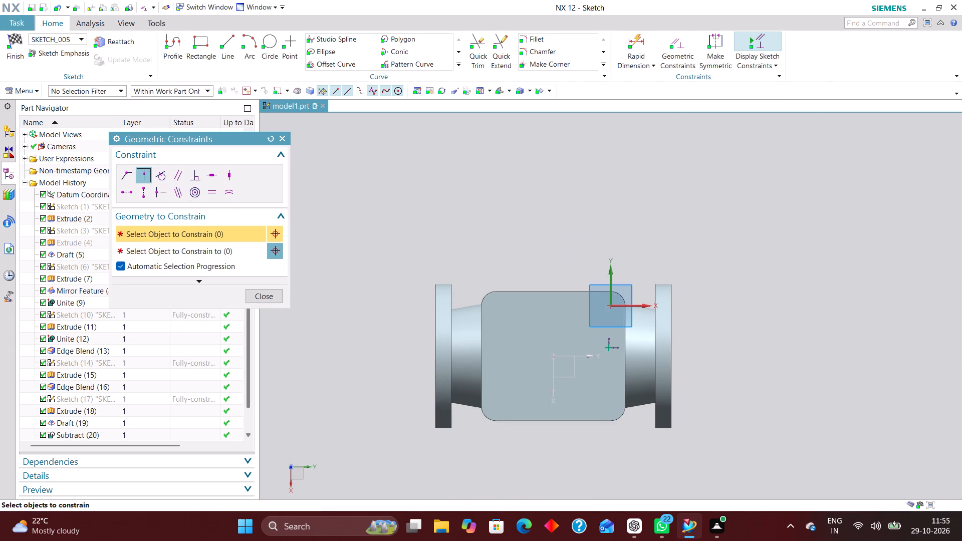
click(611, 347)
click(551, 390)
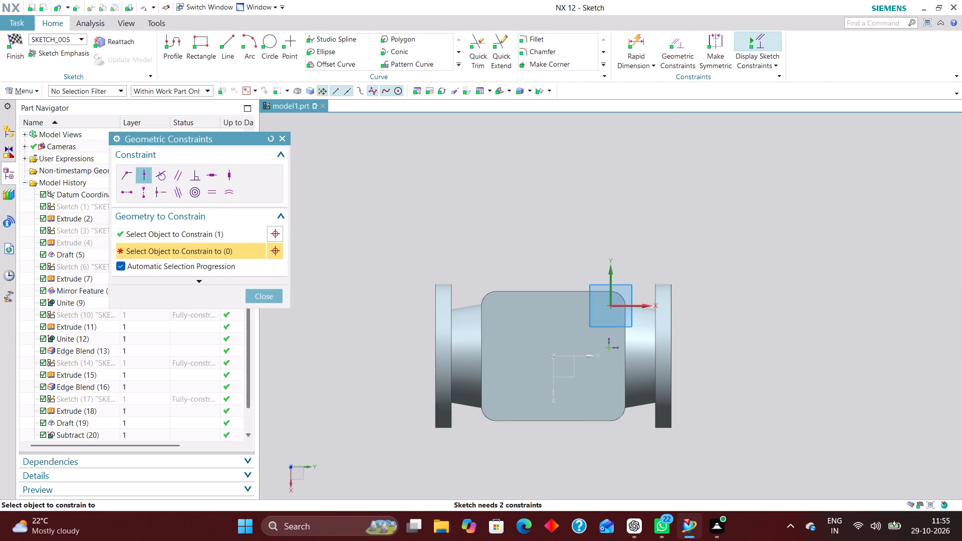
click(551, 345)
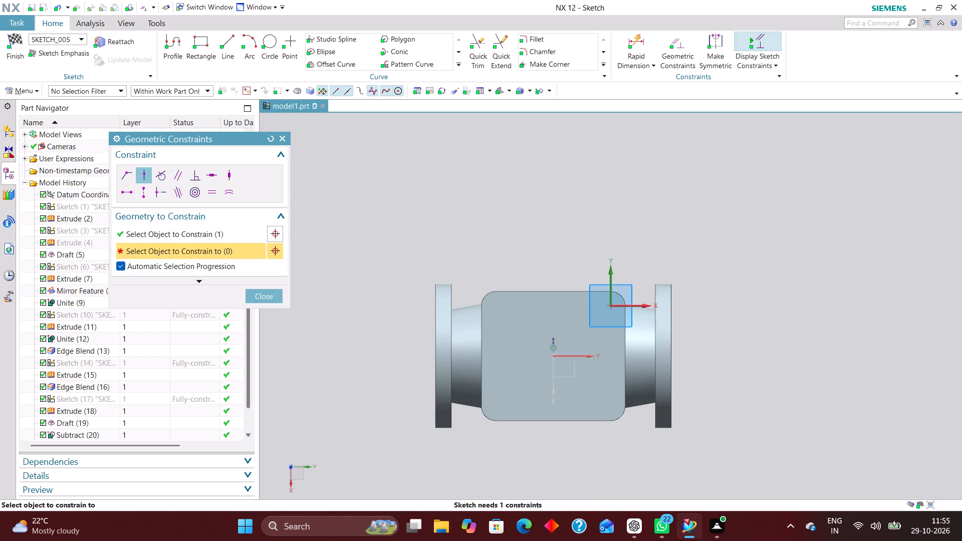
click(585, 355)
click(275, 297)
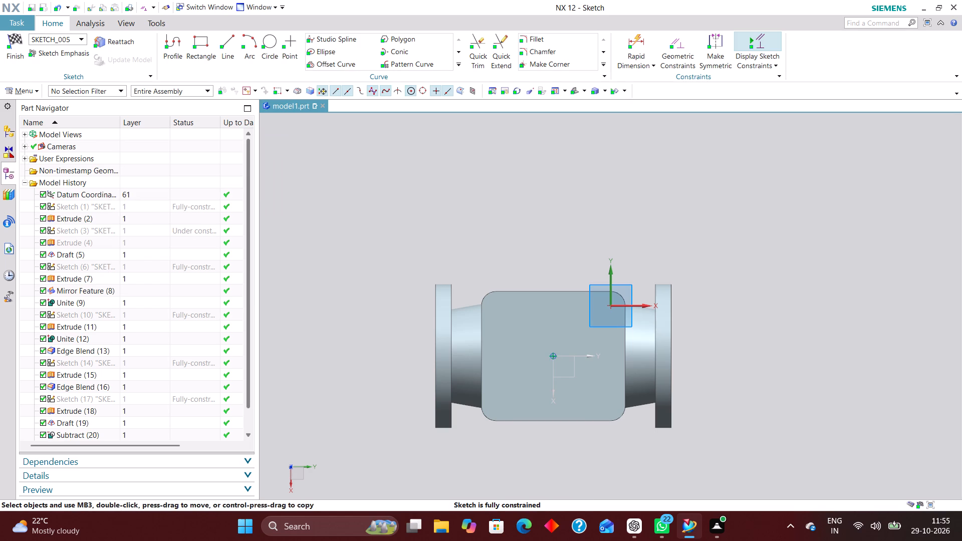
click(14, 36)
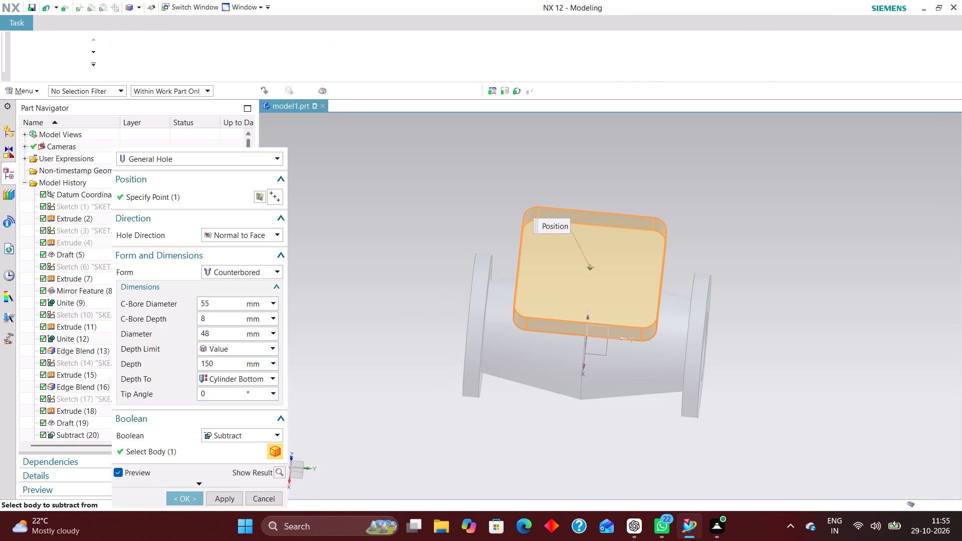
Subtract the counterbored hole from the square flange: 55 mm counterbore, 8 mm counterbore depth, 48 mm diameter, 150 mm depth, tip angle 0.
middle_drag(852, 354, 862, 305)
scroll(858, 329, up, 1)
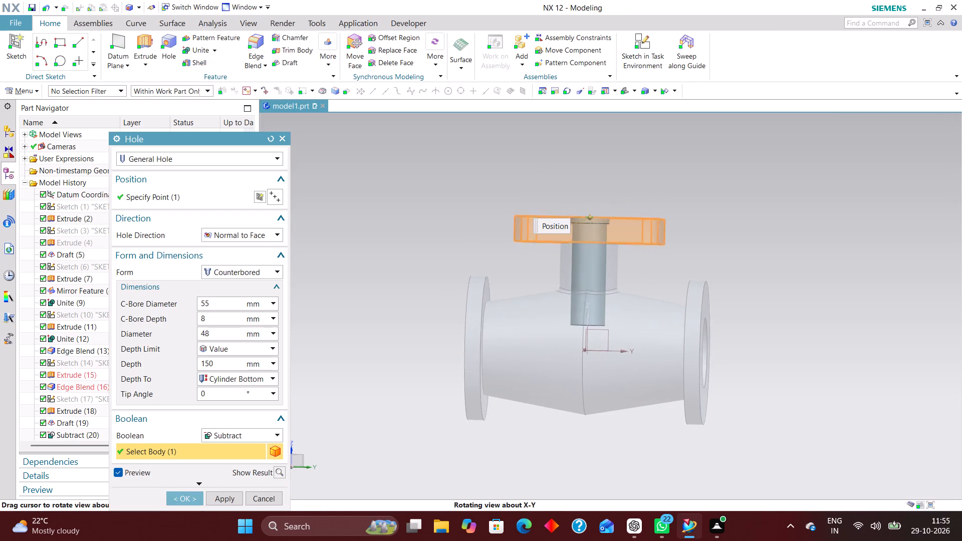
middle_drag(862, 305, 860, 307)
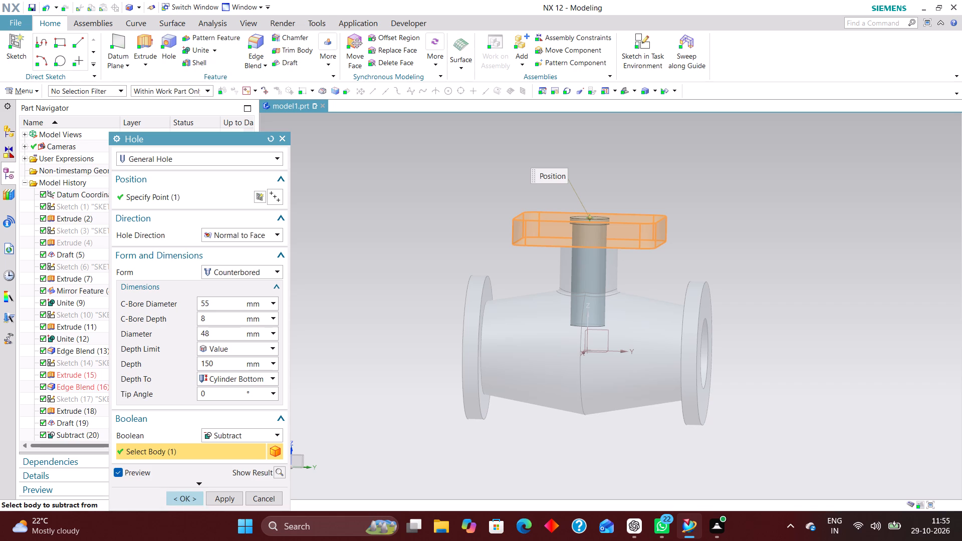
click(186, 496)
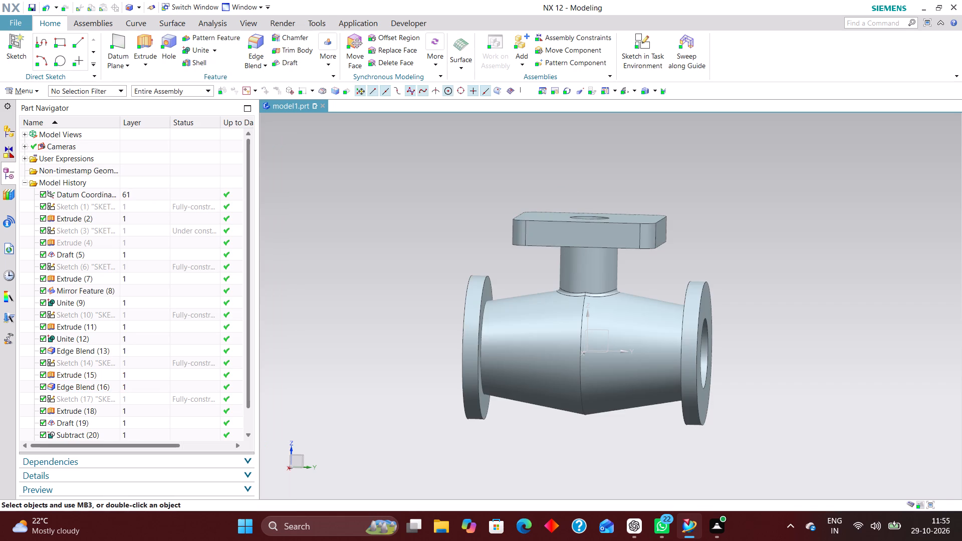
Examine the new hole's reach through the square flange and neck in a temporary one-plane section normal to X.
key(ctrl+h)
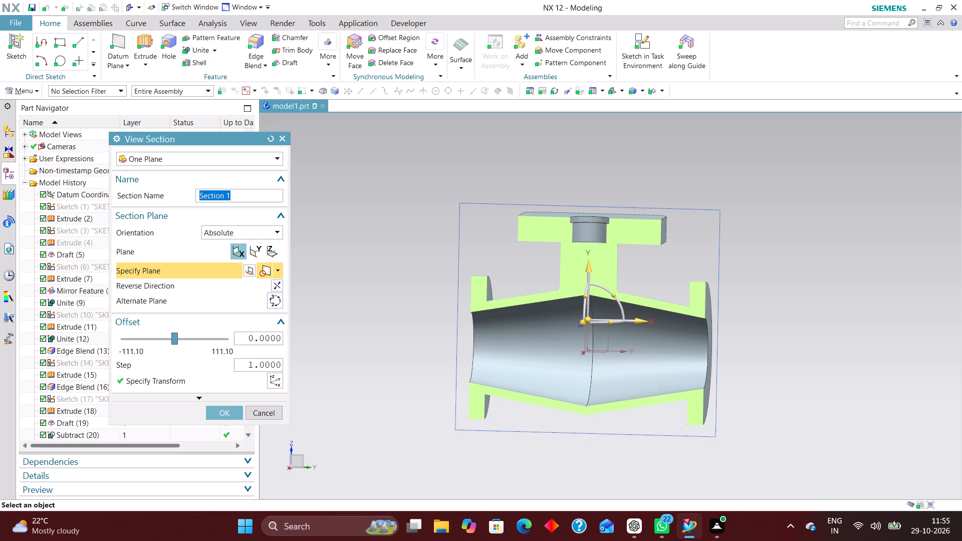
scroll(590, 287, up, 5)
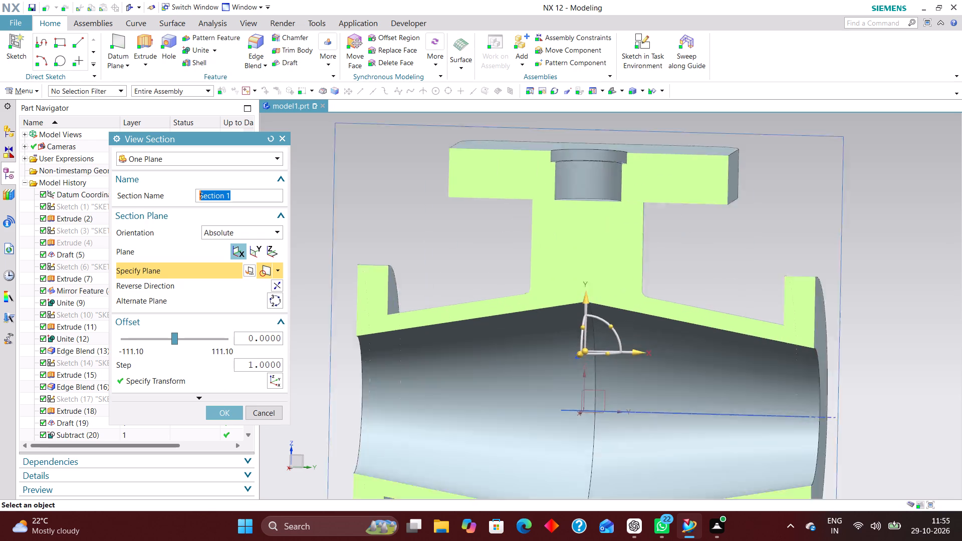
scroll(595, 278, down, 5)
middle_drag(701, 259, 637, 262)
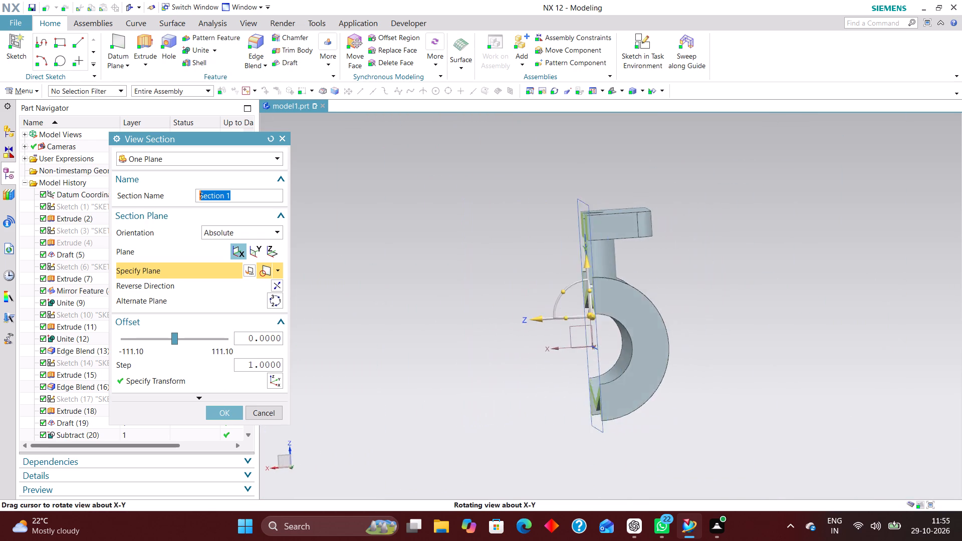
middle_drag(637, 262, 657, 288)
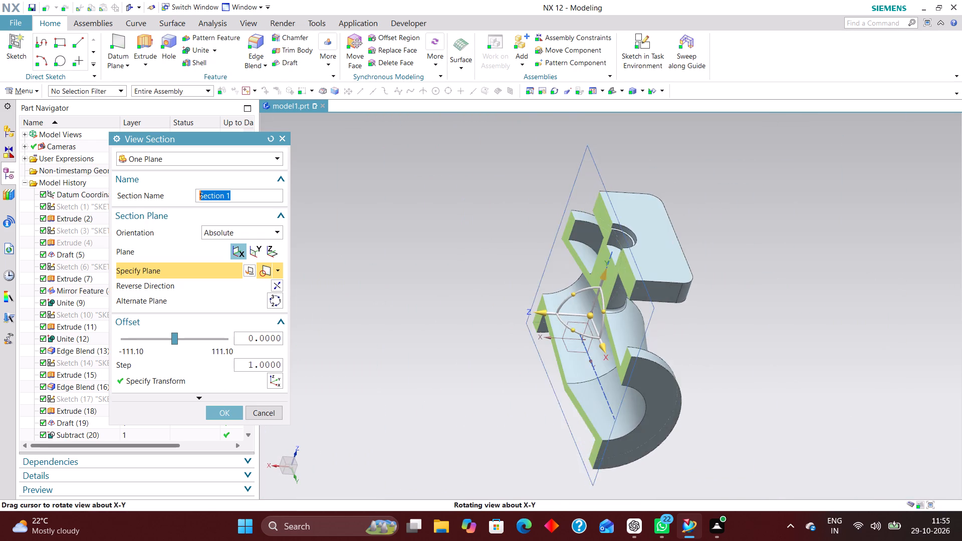
middle_drag(657, 288, 657, 288)
scroll(657, 288, up, 1)
click(272, 411)
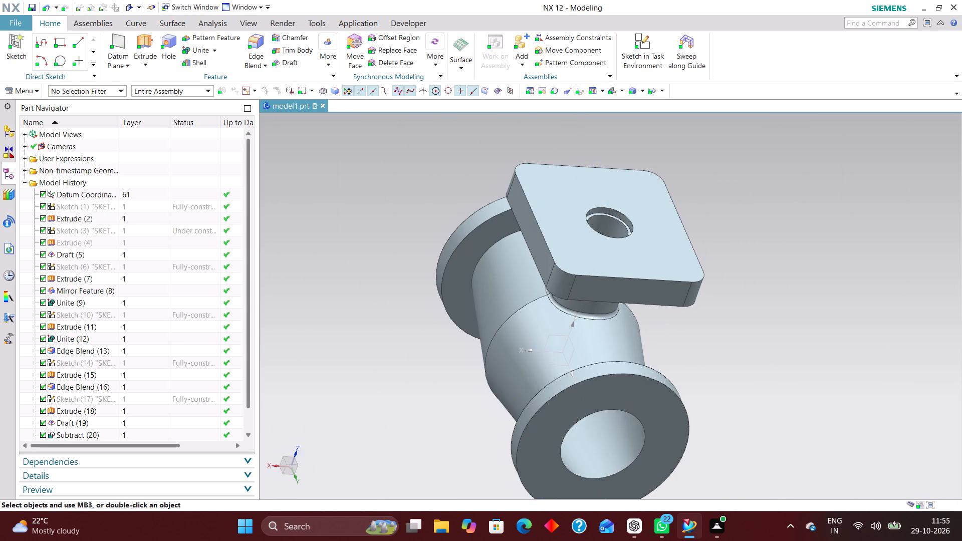
Edit the new counterbored hole with rollback and set its depth limit to Until Next.
scroll(136, 404, down, 4)
click(114, 420)
right_click(116, 420)
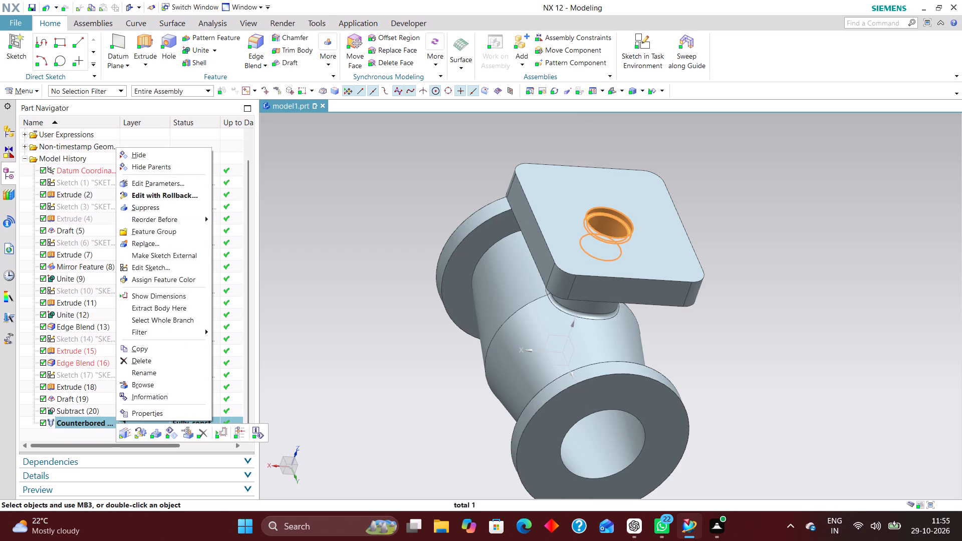
click(172, 197)
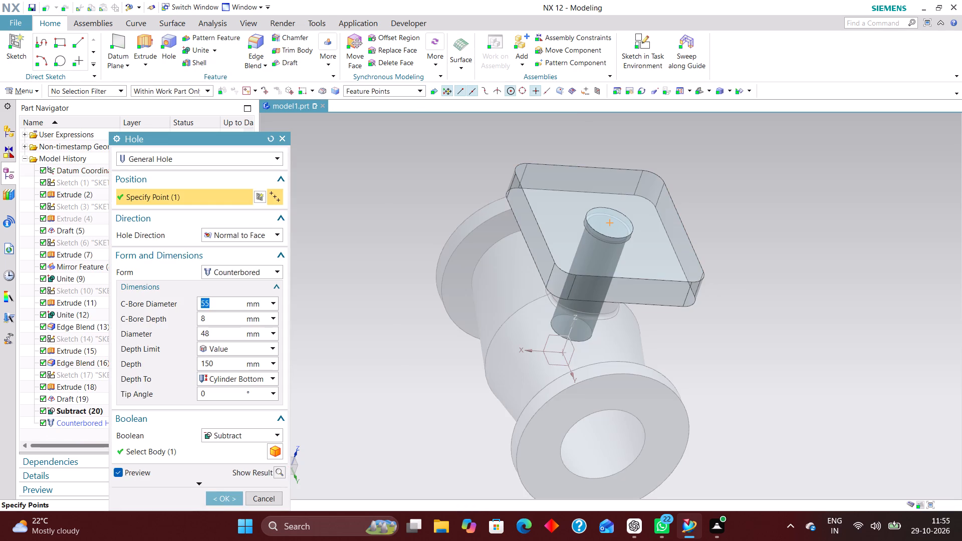
middle_drag(684, 348, 728, 338)
click(235, 380)
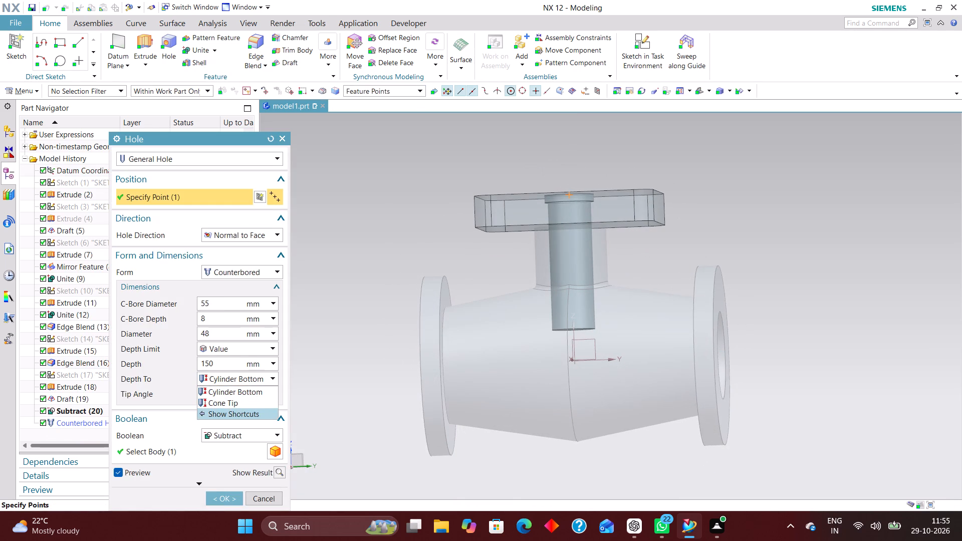
click(227, 377)
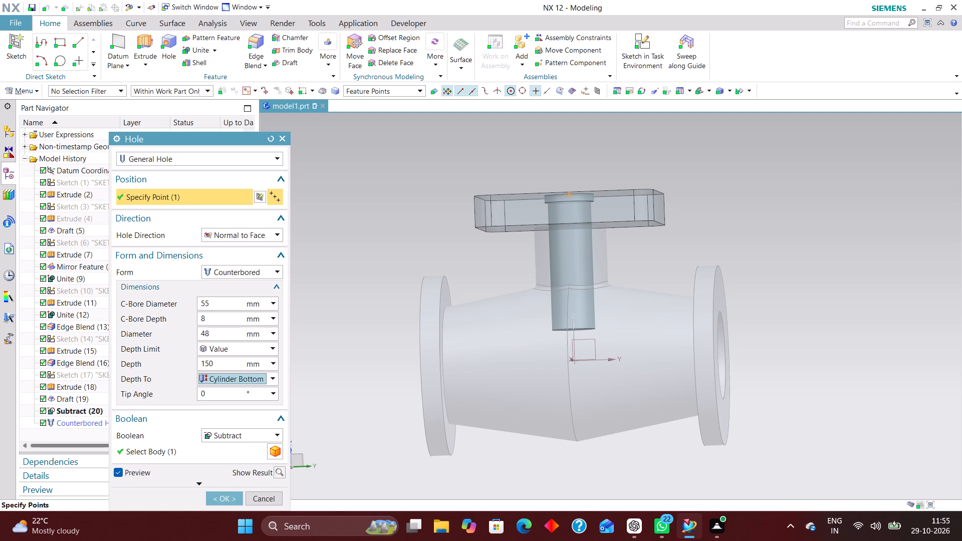
click(247, 347)
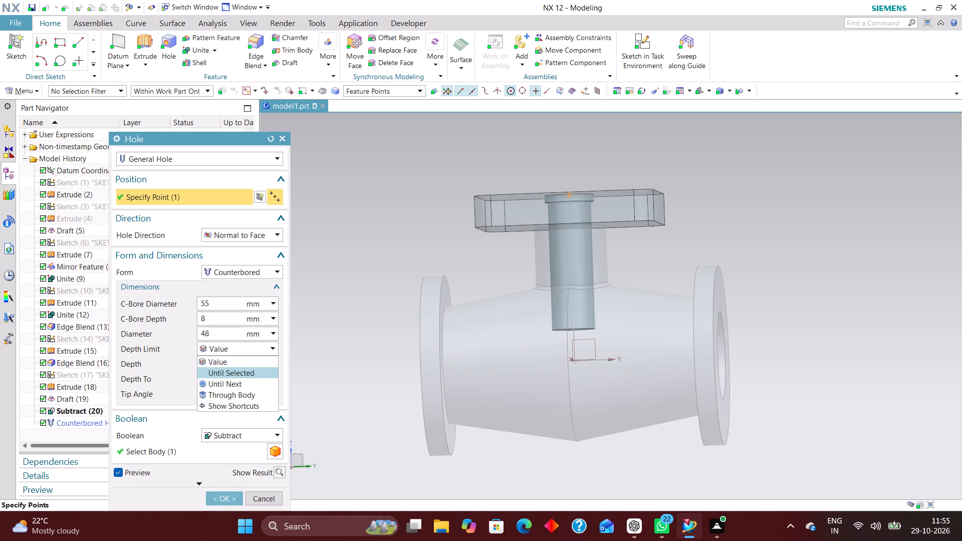
click(241, 383)
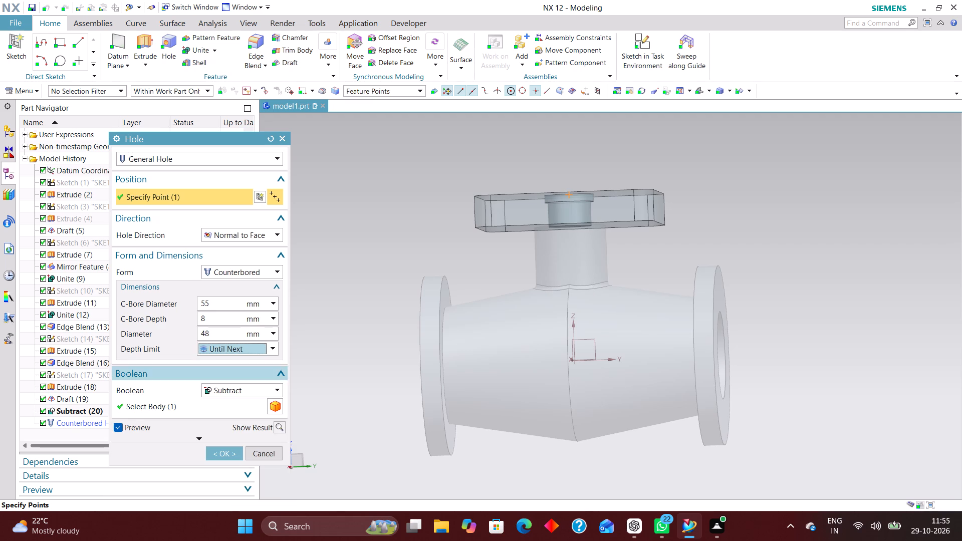
click(228, 455)
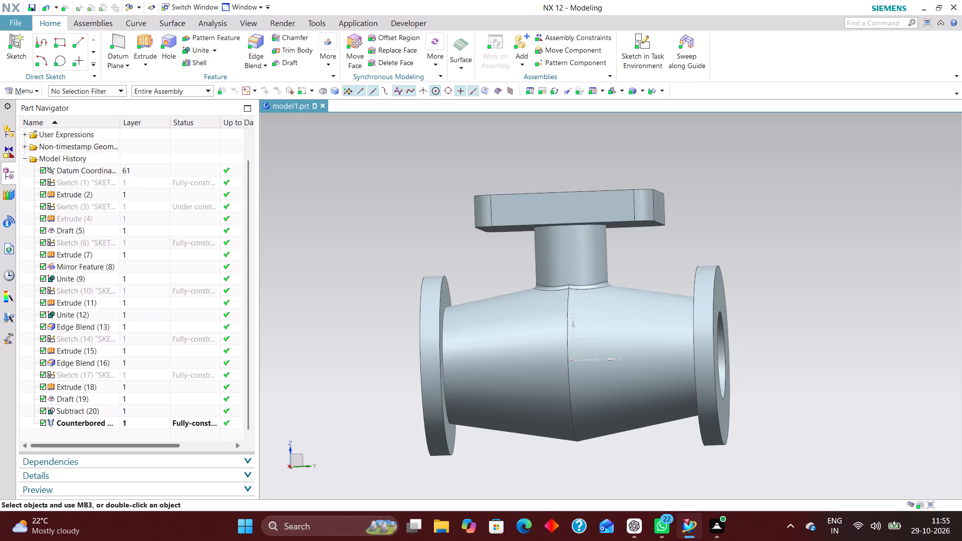
Apply a one-plane section view normal to X and examine the edited hole and hollow interior.
key(ctrl+h)
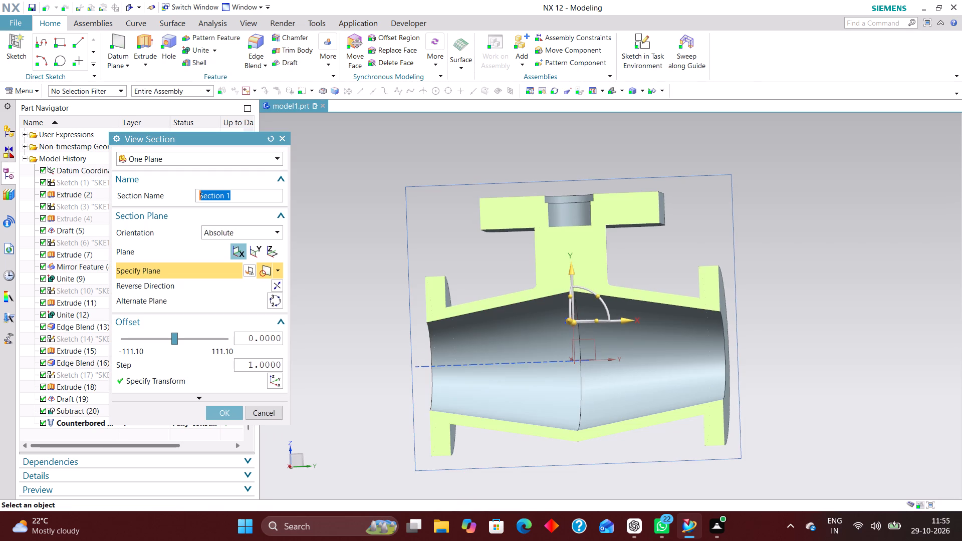
click(225, 410)
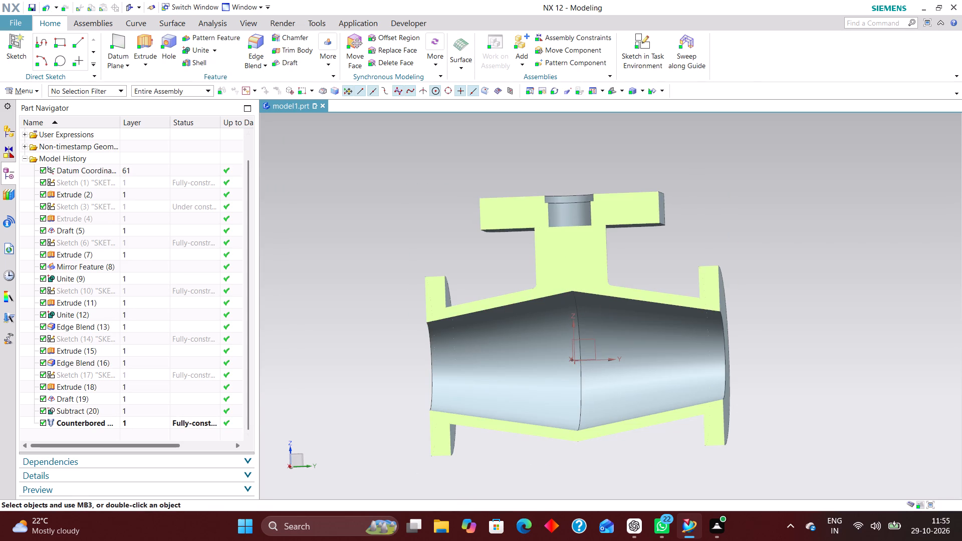
middle_drag(748, 239, 737, 275)
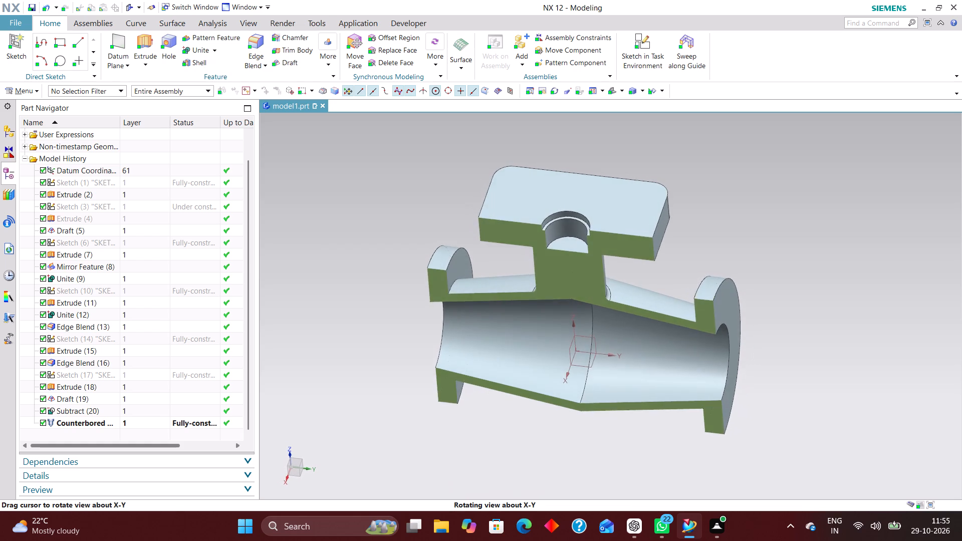
middle_drag(737, 275, 738, 268)
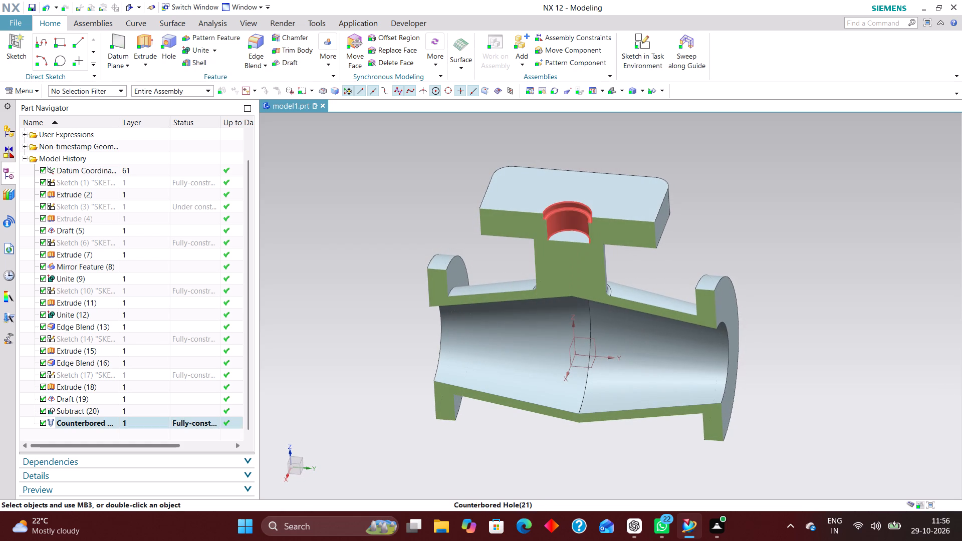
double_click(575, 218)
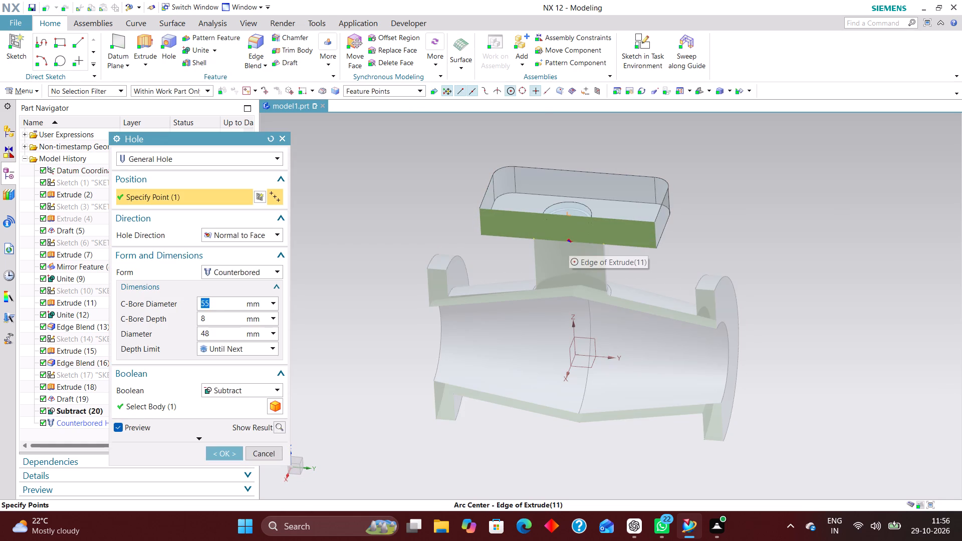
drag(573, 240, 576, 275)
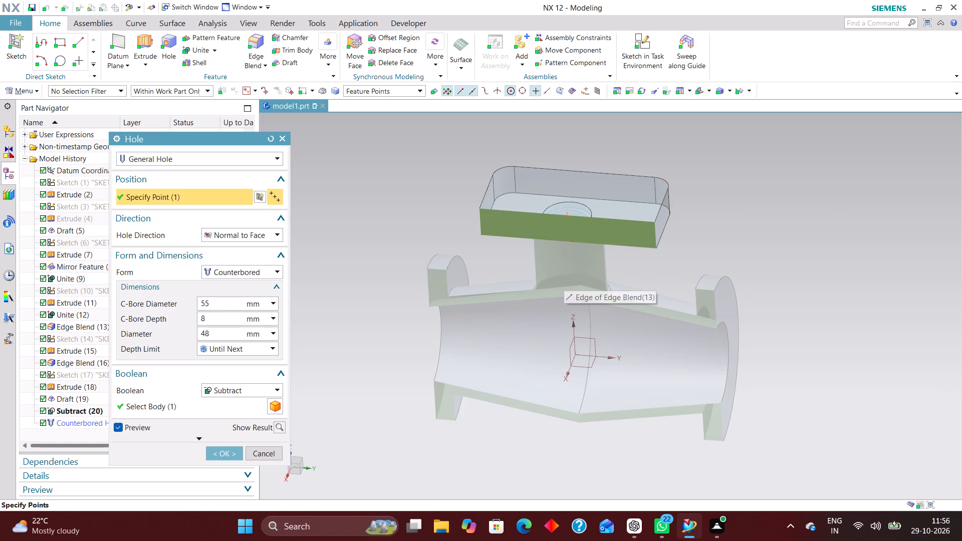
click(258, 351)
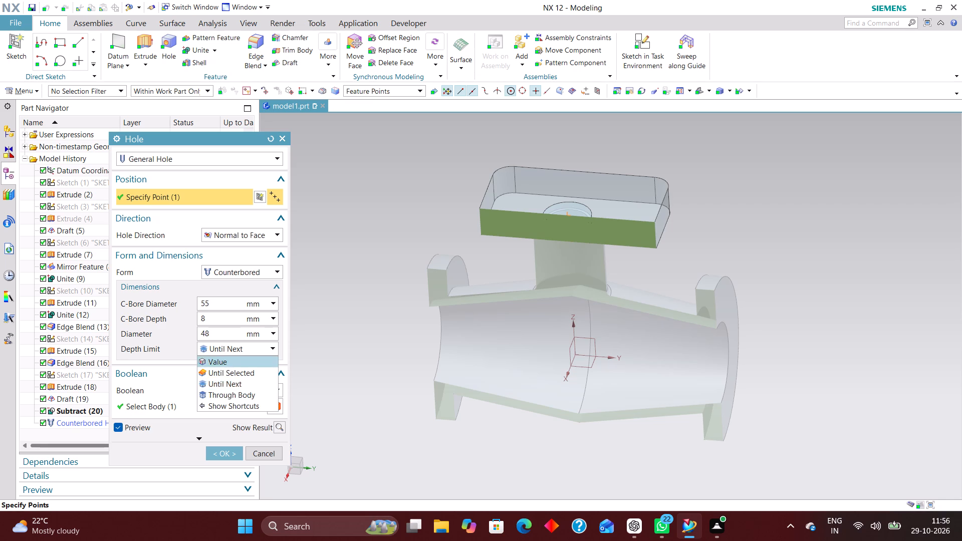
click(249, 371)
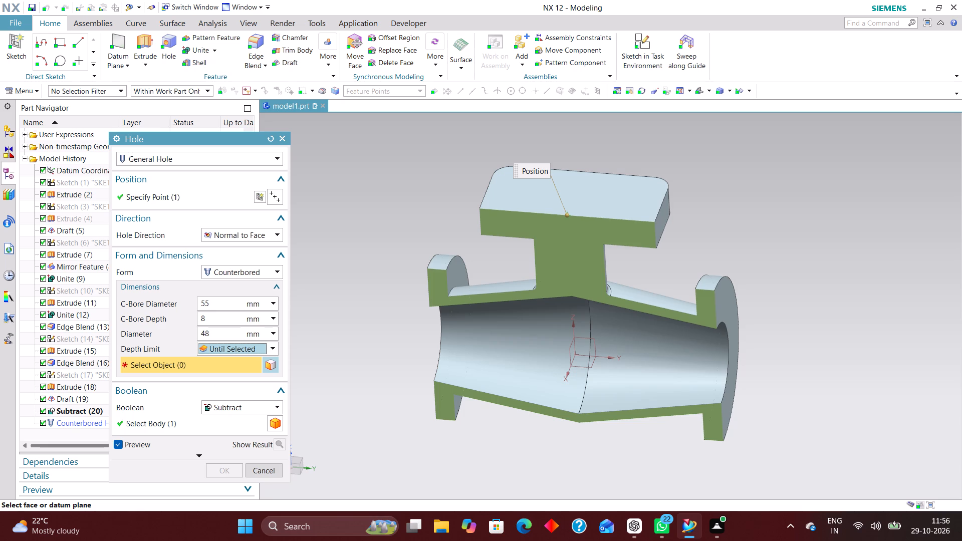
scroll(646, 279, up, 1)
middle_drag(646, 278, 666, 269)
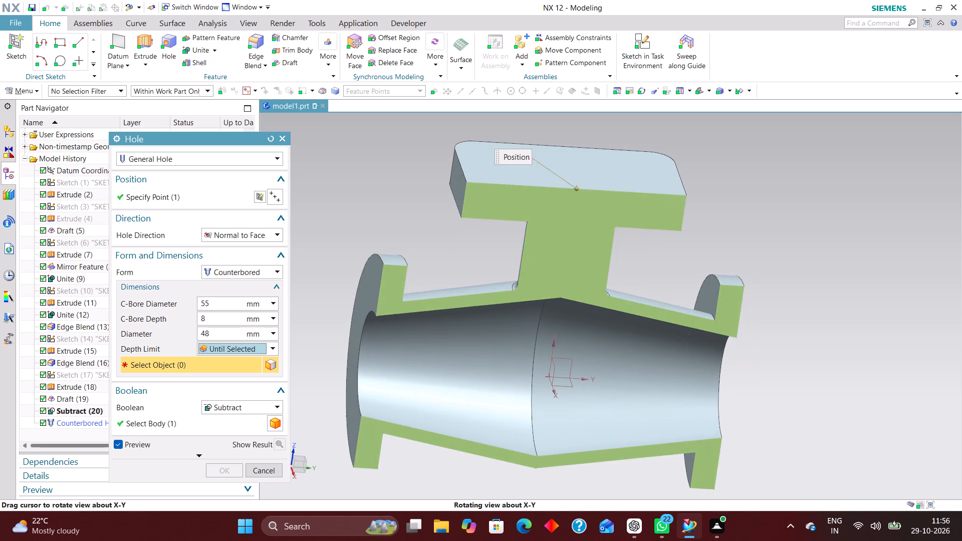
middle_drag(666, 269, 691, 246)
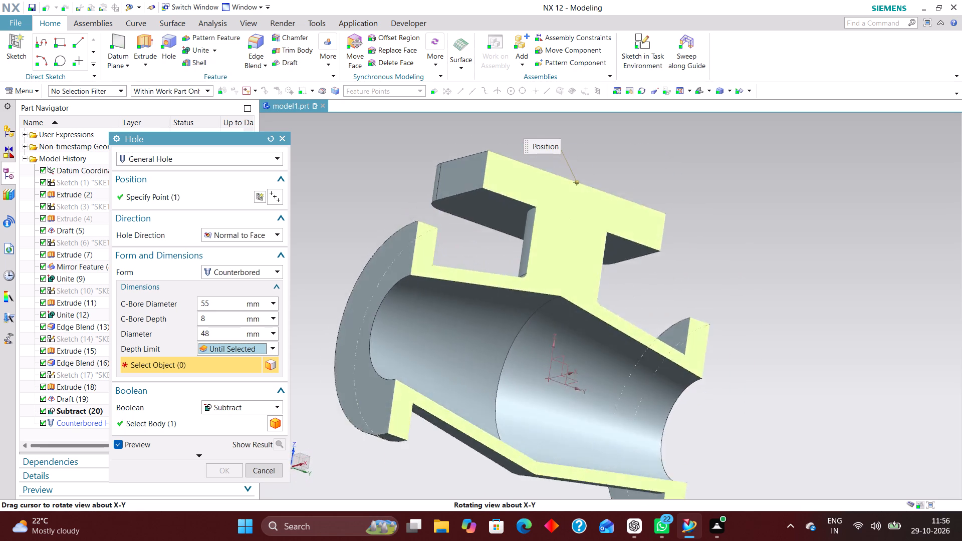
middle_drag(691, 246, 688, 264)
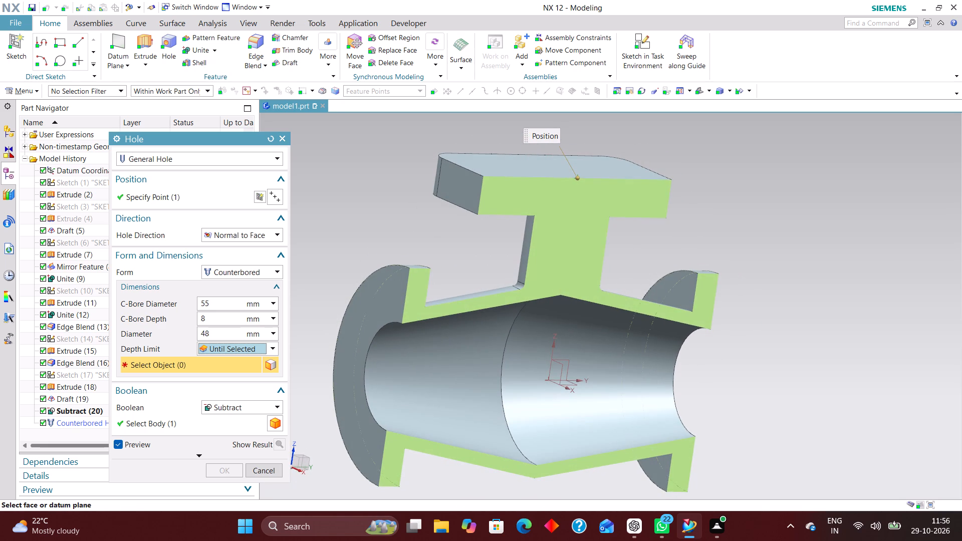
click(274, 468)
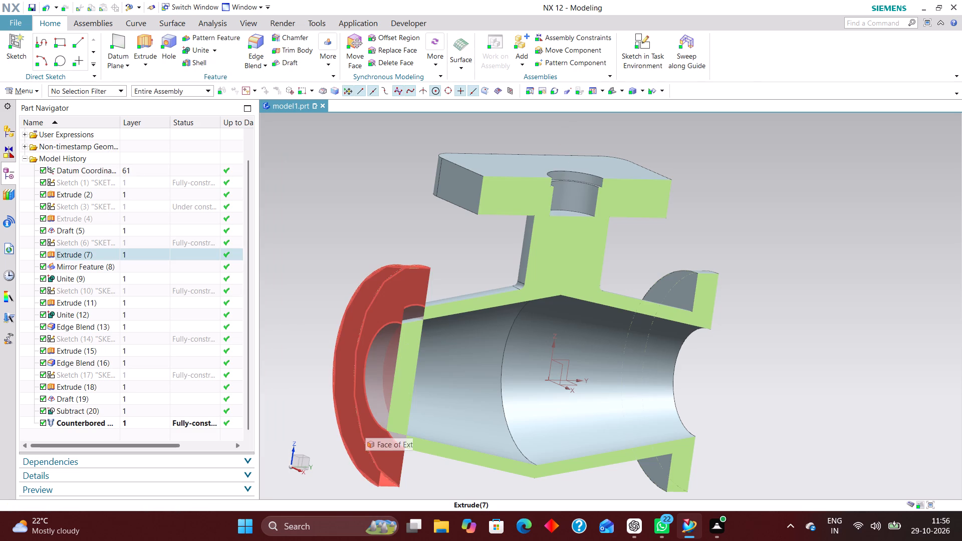
Edit the counterbored hole with rollback: switch its depth limit to Value and try 80, 90 and 110 mm before applying 120 mm depth.
scroll(52, 363, down, 3)
click(141, 427)
right_click(139, 426)
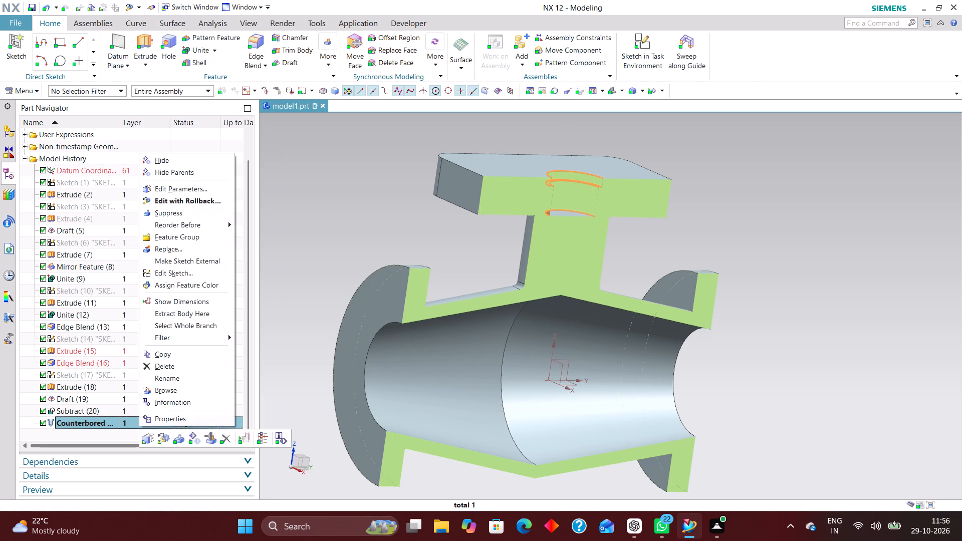
click(204, 200)
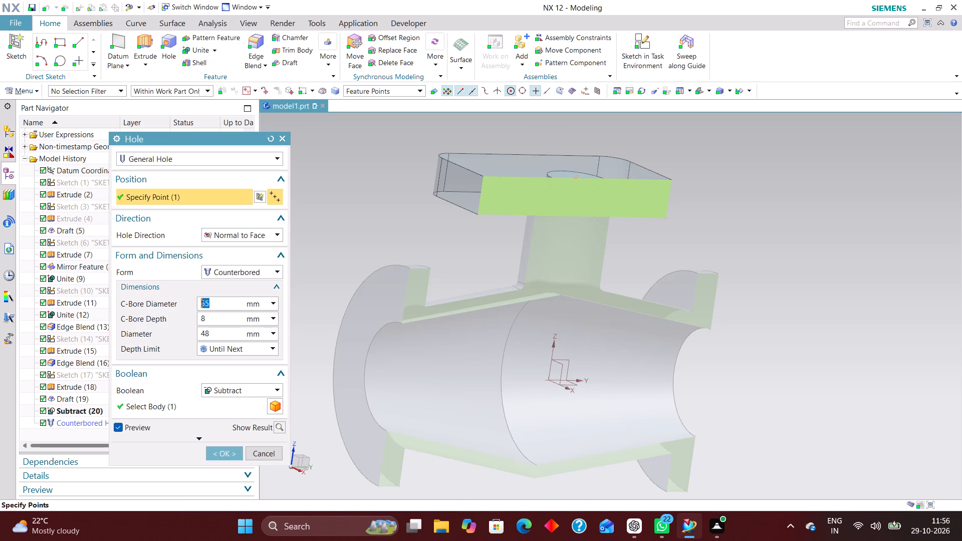
middle_drag(827, 254, 789, 251)
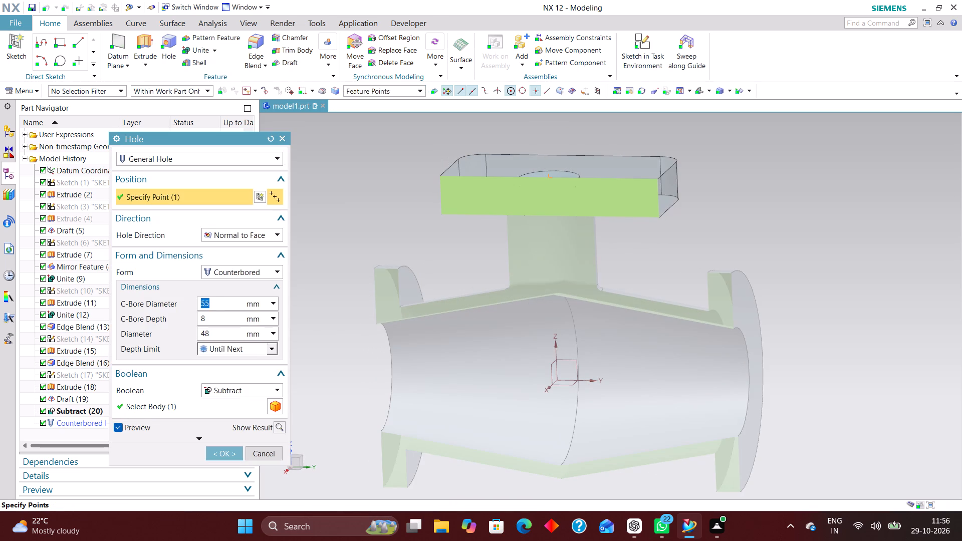
click(260, 345)
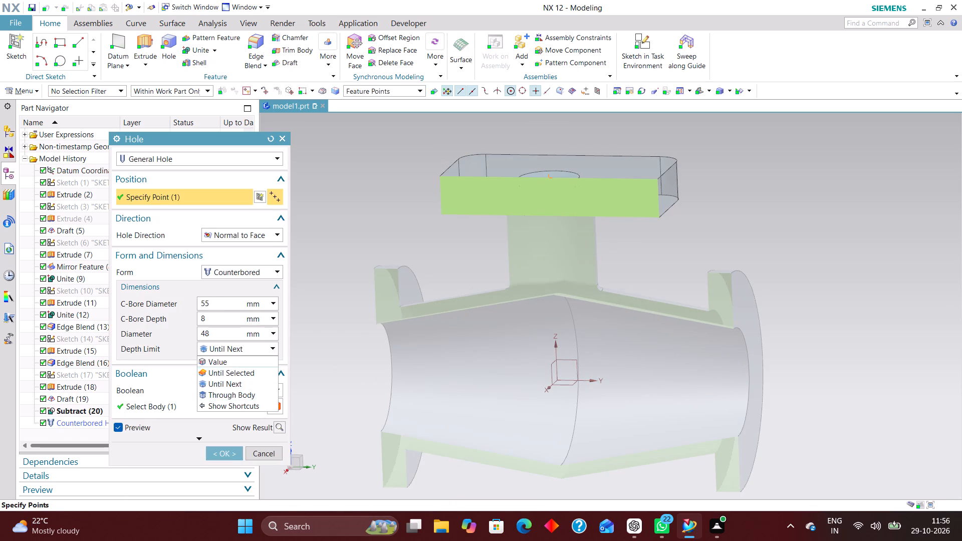
click(243, 363)
middle_drag(519, 358, 528, 342)
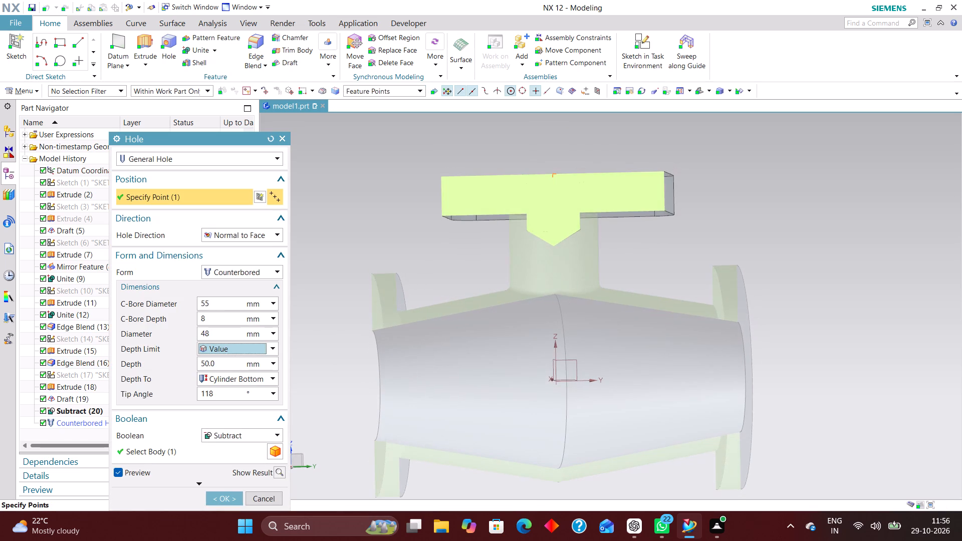
drag(217, 364, 115, 361)
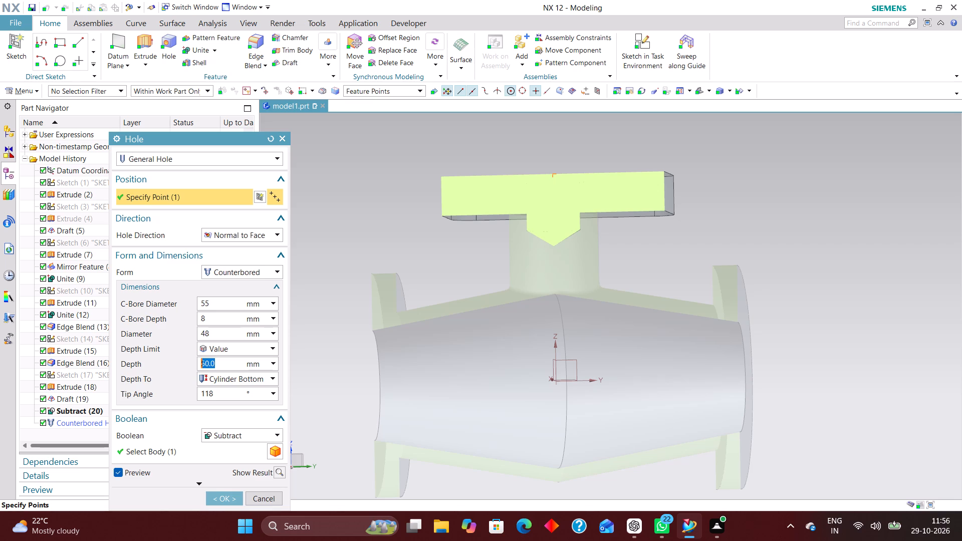
text(80)
key(Return)
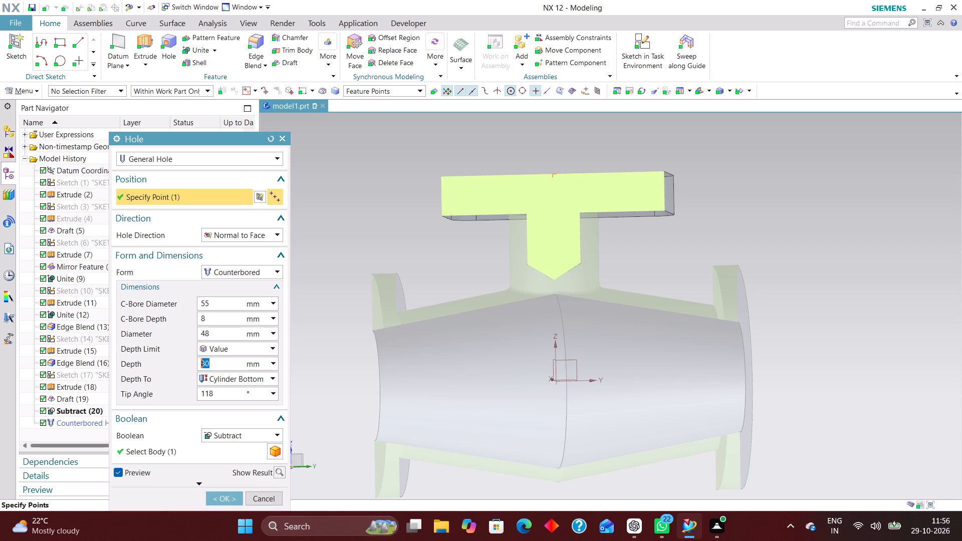
text(90)
key(Return)
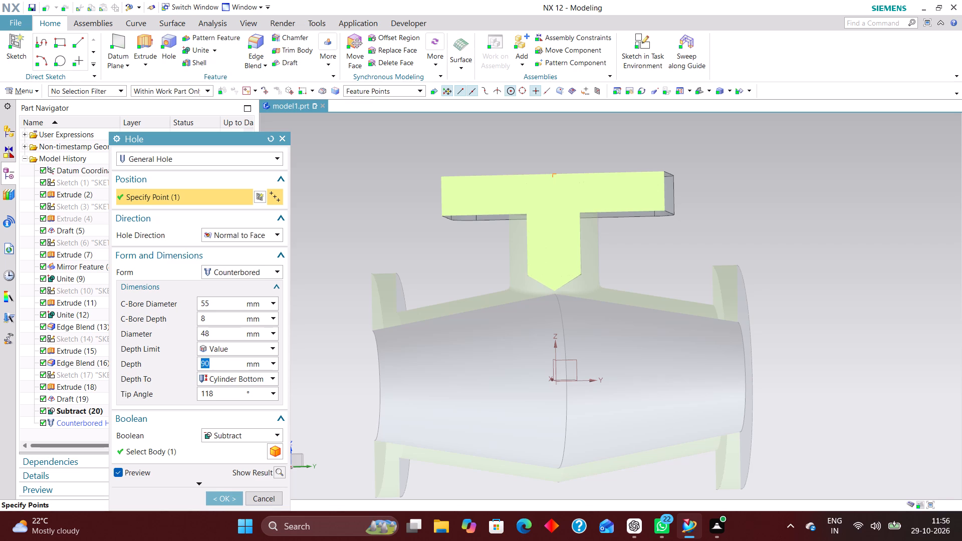
text(1100)
key(BackSpace)
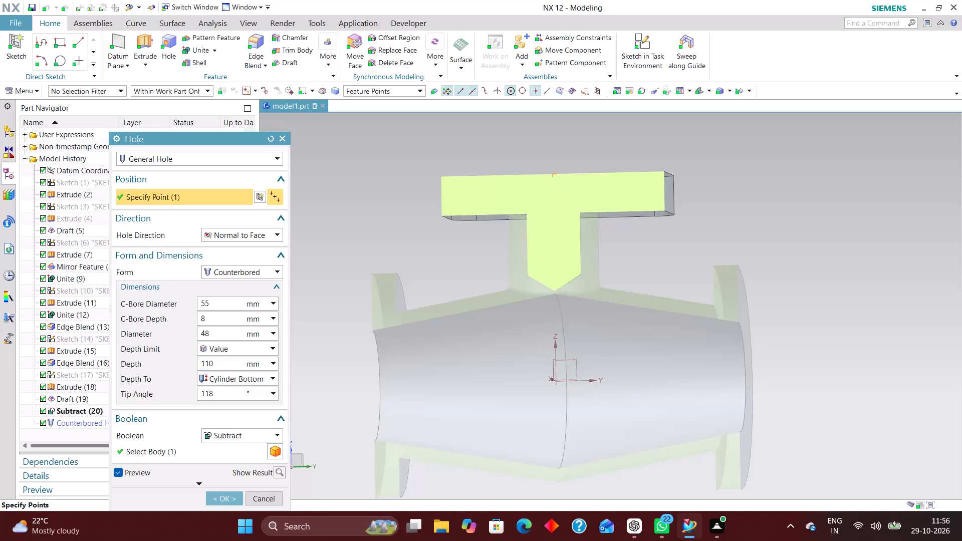
key(Return)
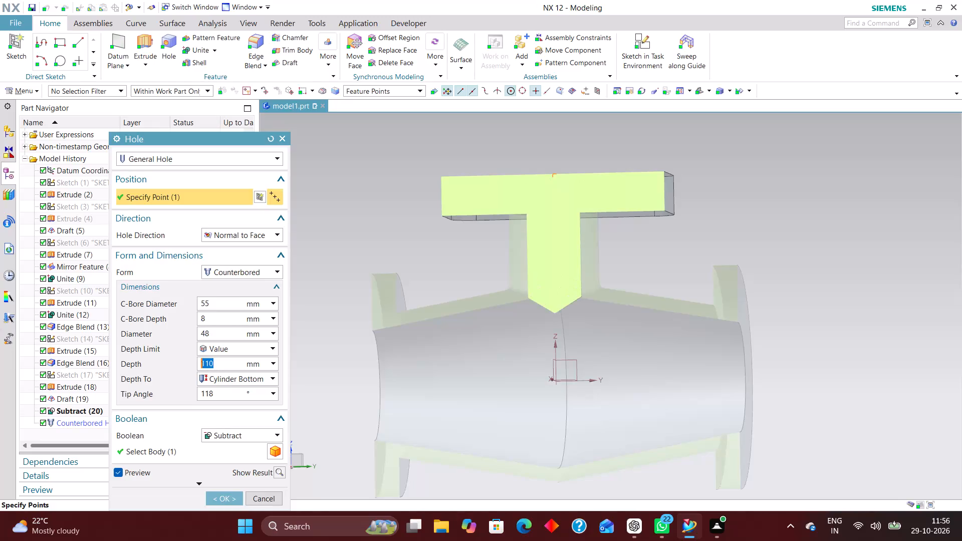
text(120)
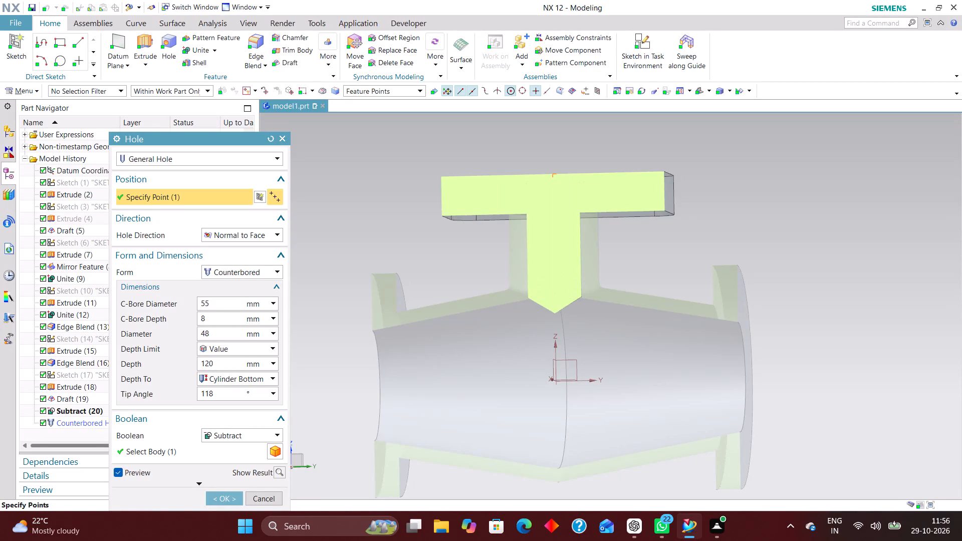
key(Return)
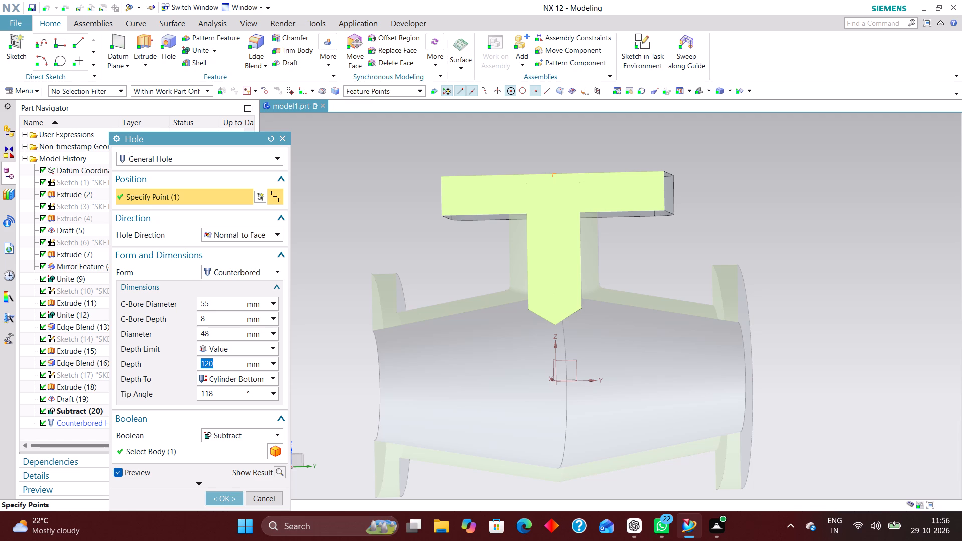
click(228, 495)
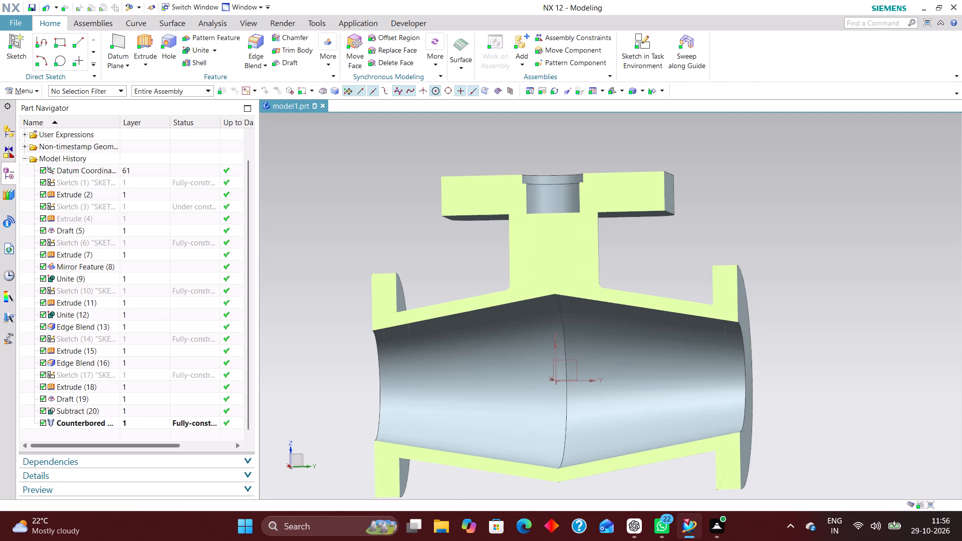
Subtract a simple hole centred on the neck's top face at the counterbored hole's floor: 48 mm diameter, 50 mm depth, tip angle 0.
scroll(676, 224, up, 1)
middle_drag(673, 224, 652, 247)
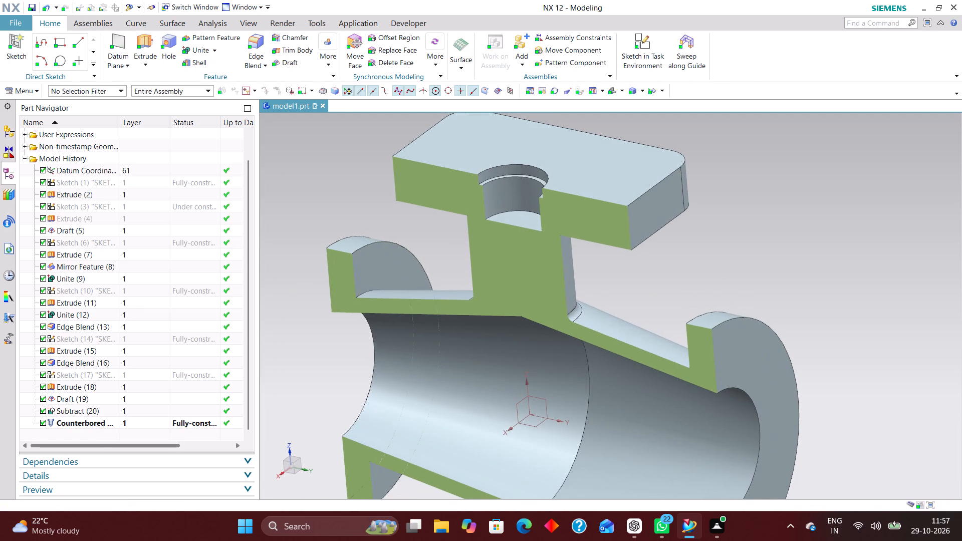
click(167, 37)
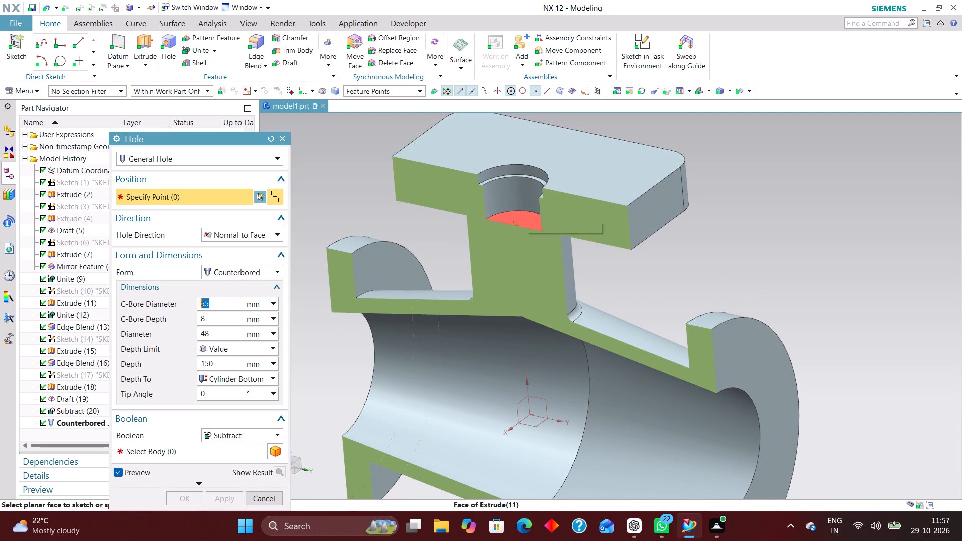
click(532, 211)
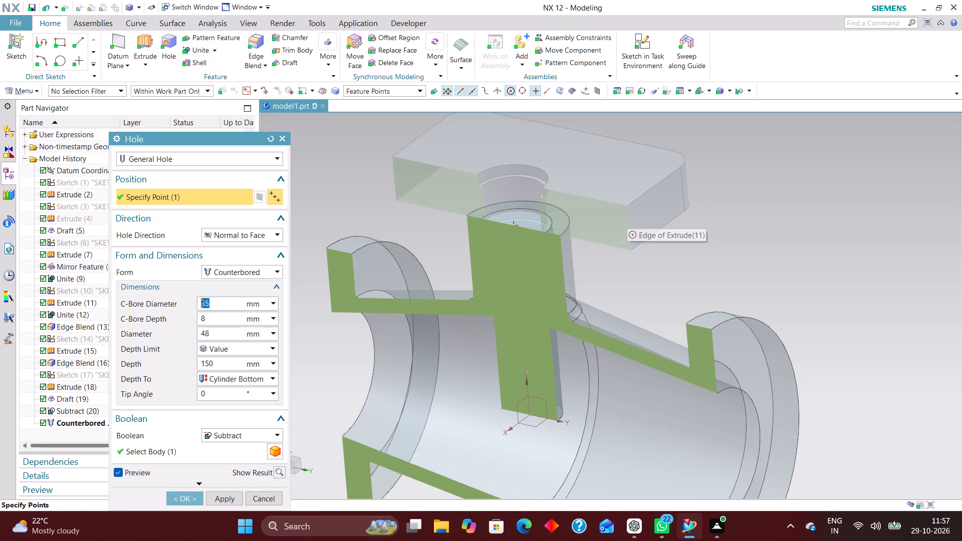
click(266, 264)
click(258, 273)
click(255, 282)
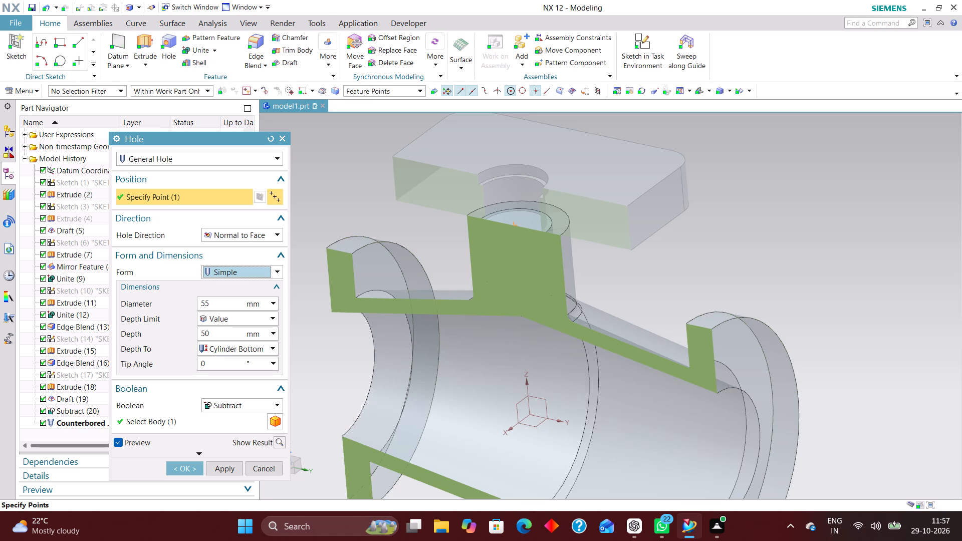
drag(218, 302, 156, 296)
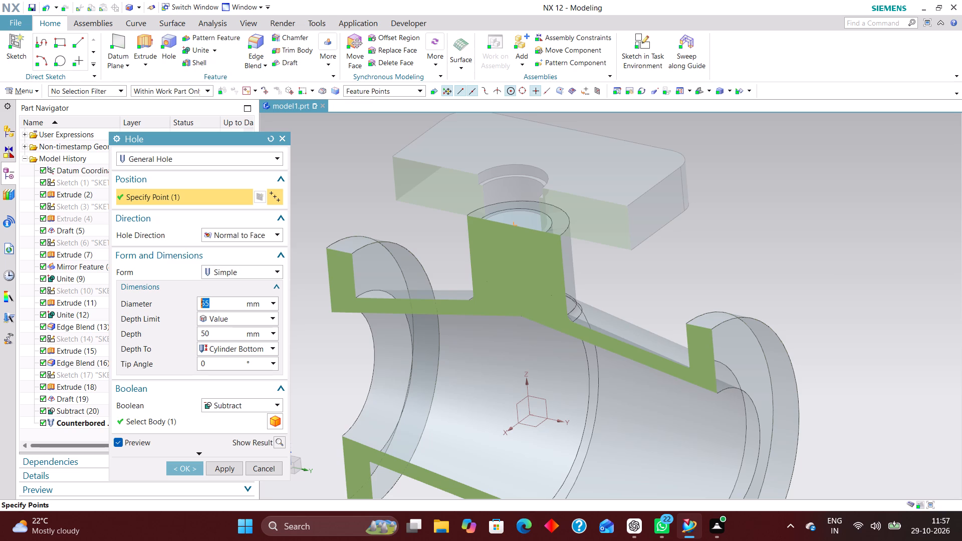
text(48)
key(Return)
click(186, 471)
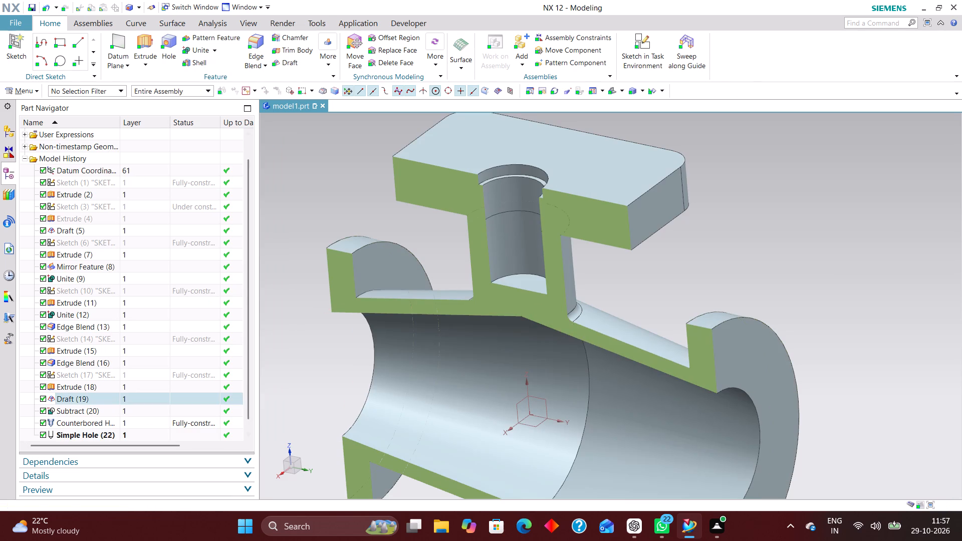
Edit the neck's simple hole with rollback and set its depth to 60 mm.
middle_drag(539, 220, 549, 216)
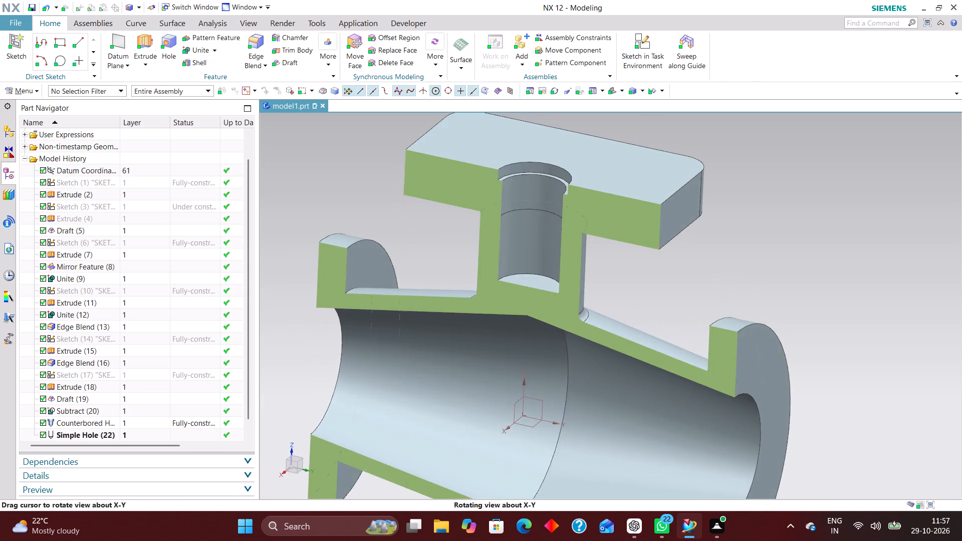
middle_drag(549, 216, 547, 212)
scroll(131, 409, down, 1)
click(131, 422)
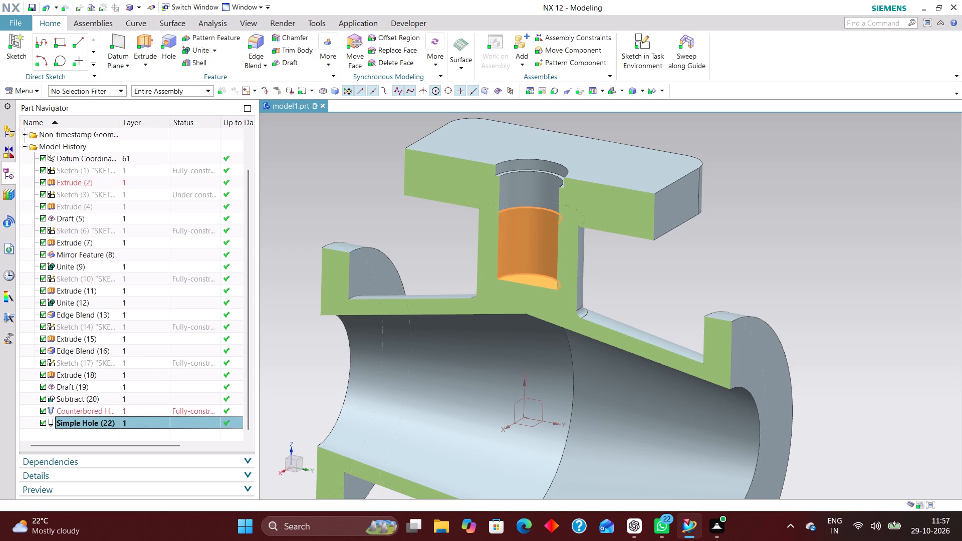
right_click(133, 420)
click(206, 221)
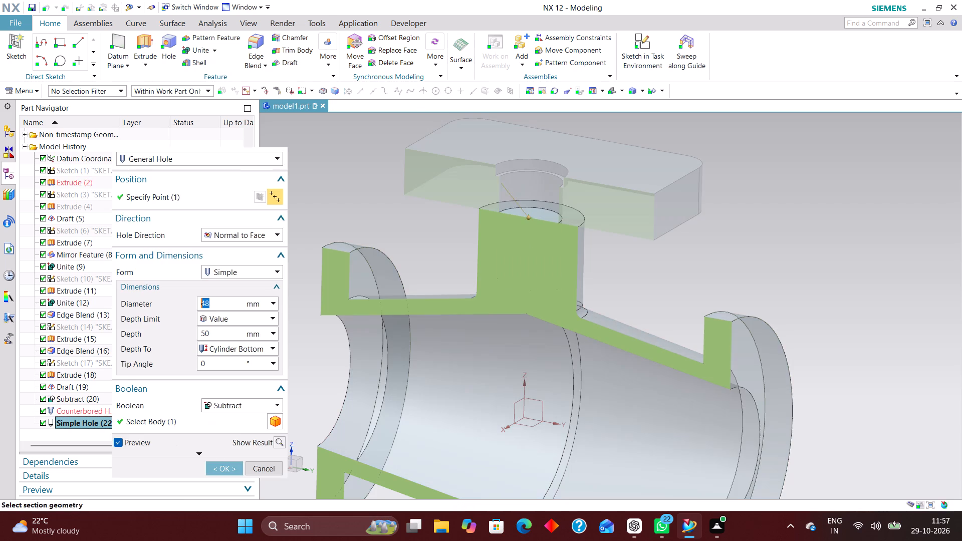
drag(214, 332, 172, 336)
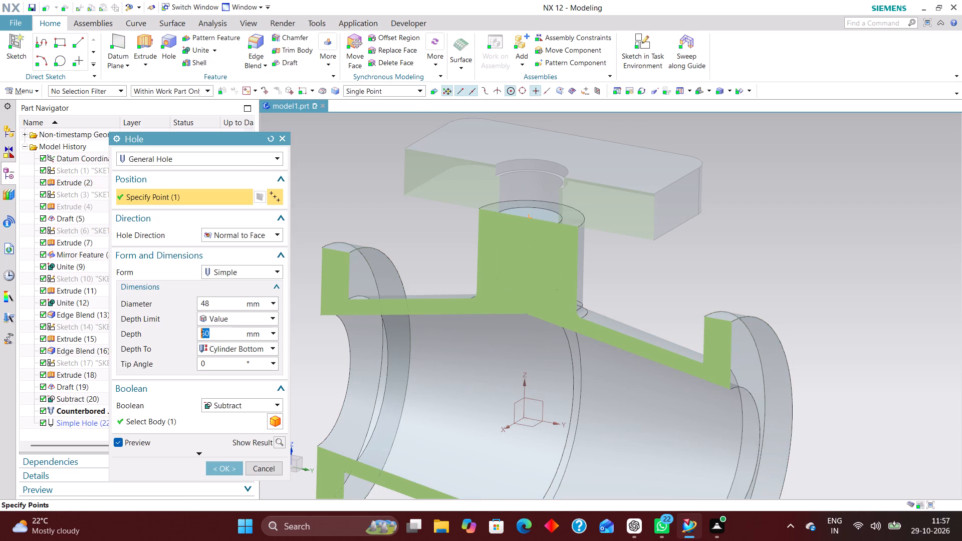
text(60)
key(Return)
click(228, 466)
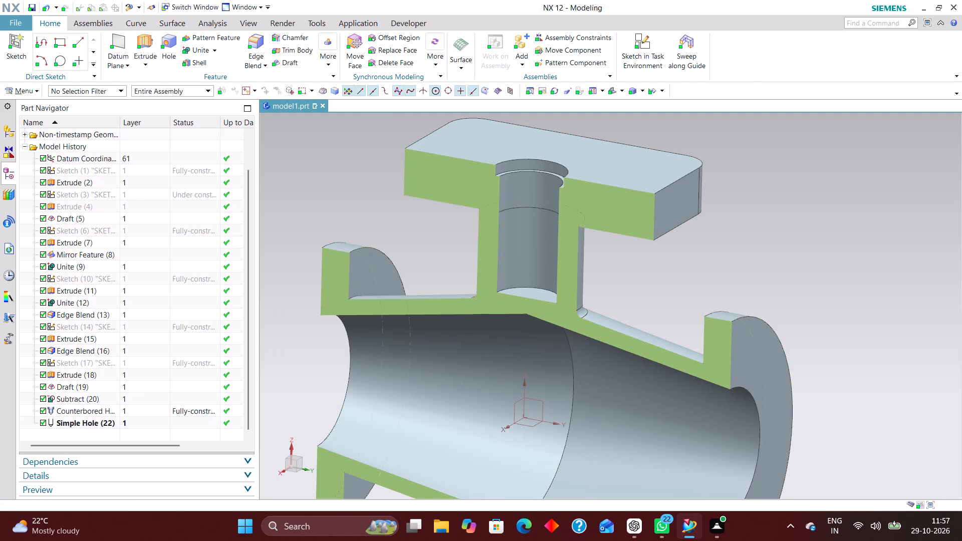
middle_drag(509, 340, 510, 342)
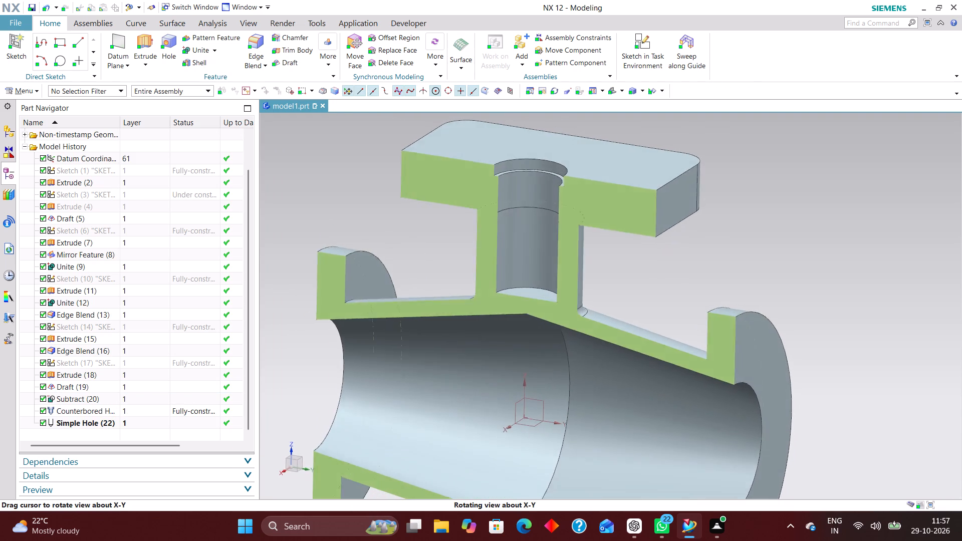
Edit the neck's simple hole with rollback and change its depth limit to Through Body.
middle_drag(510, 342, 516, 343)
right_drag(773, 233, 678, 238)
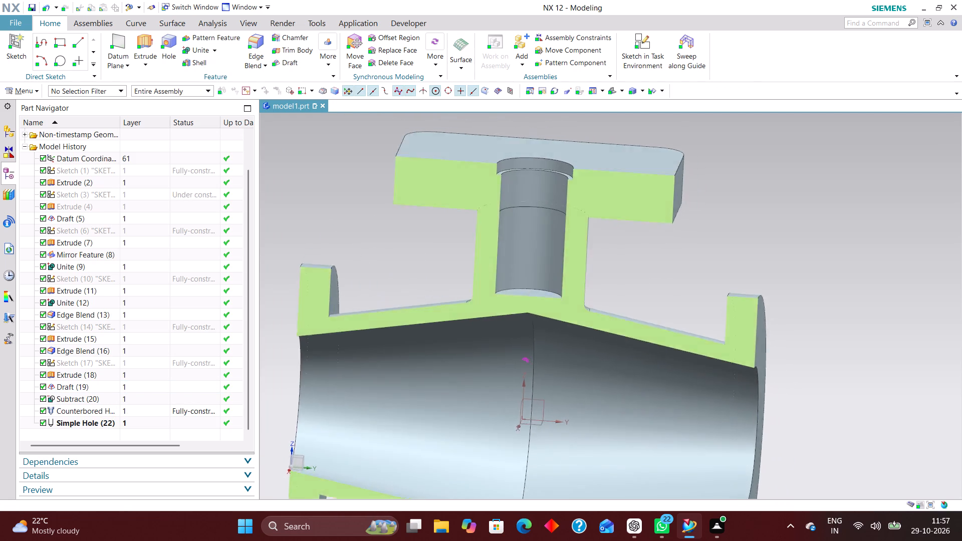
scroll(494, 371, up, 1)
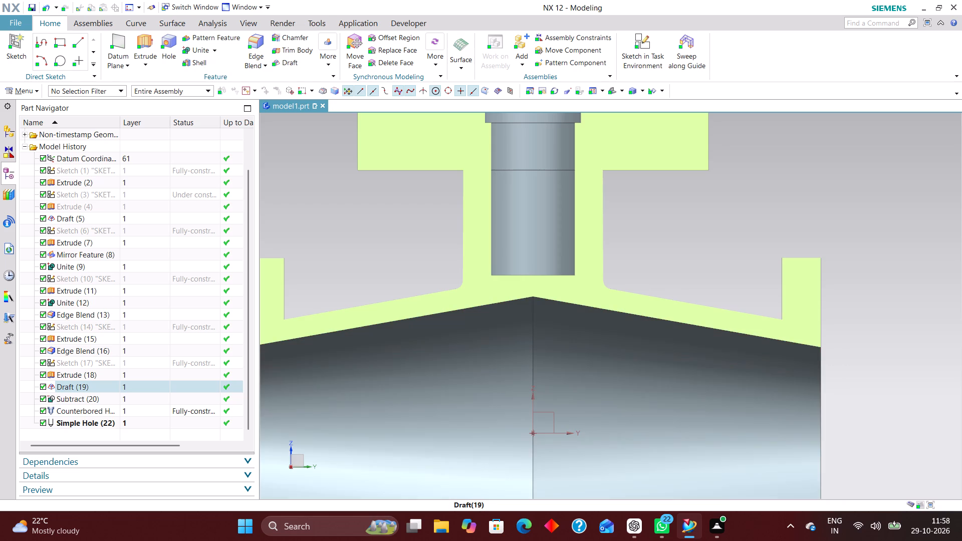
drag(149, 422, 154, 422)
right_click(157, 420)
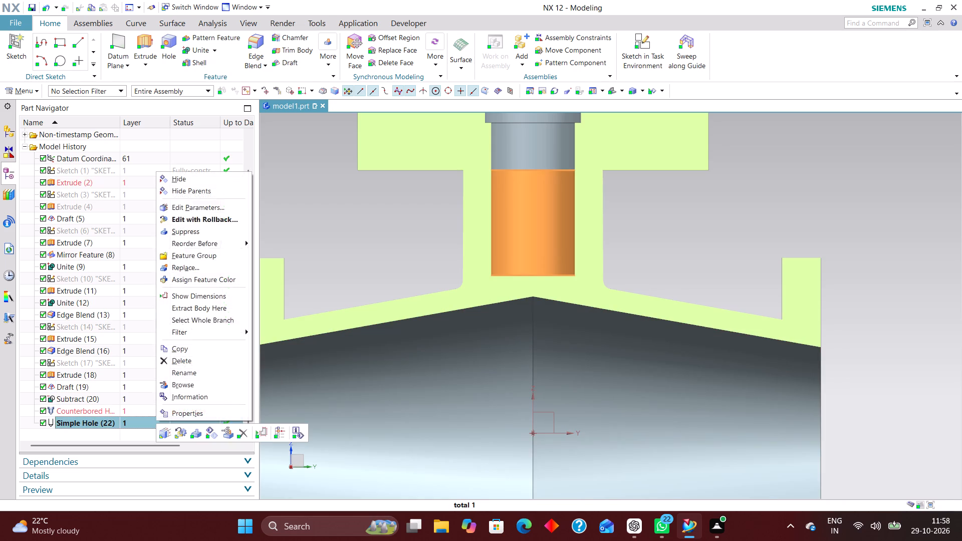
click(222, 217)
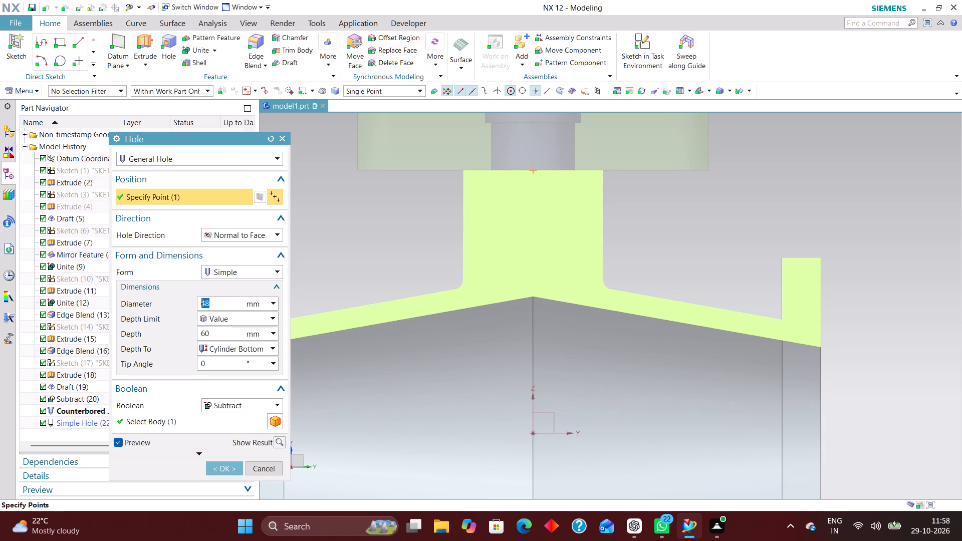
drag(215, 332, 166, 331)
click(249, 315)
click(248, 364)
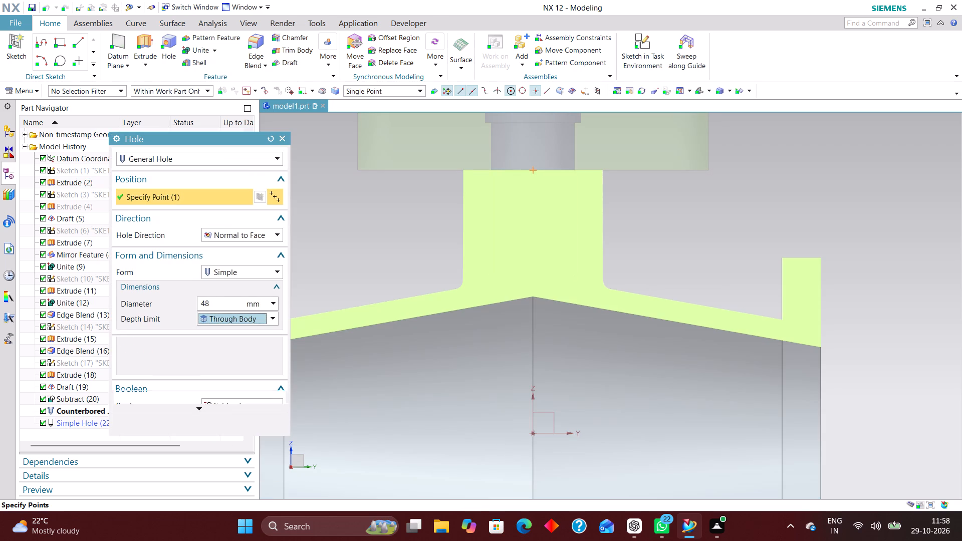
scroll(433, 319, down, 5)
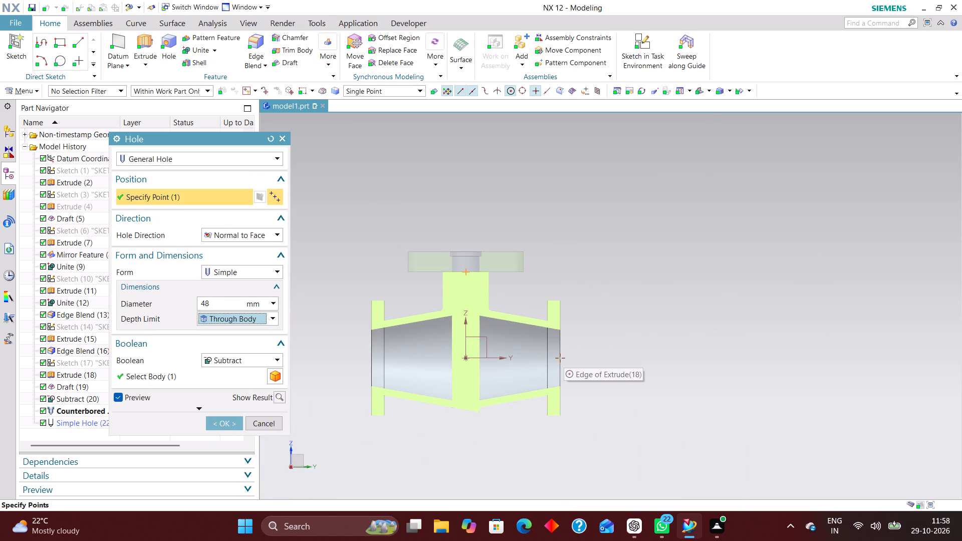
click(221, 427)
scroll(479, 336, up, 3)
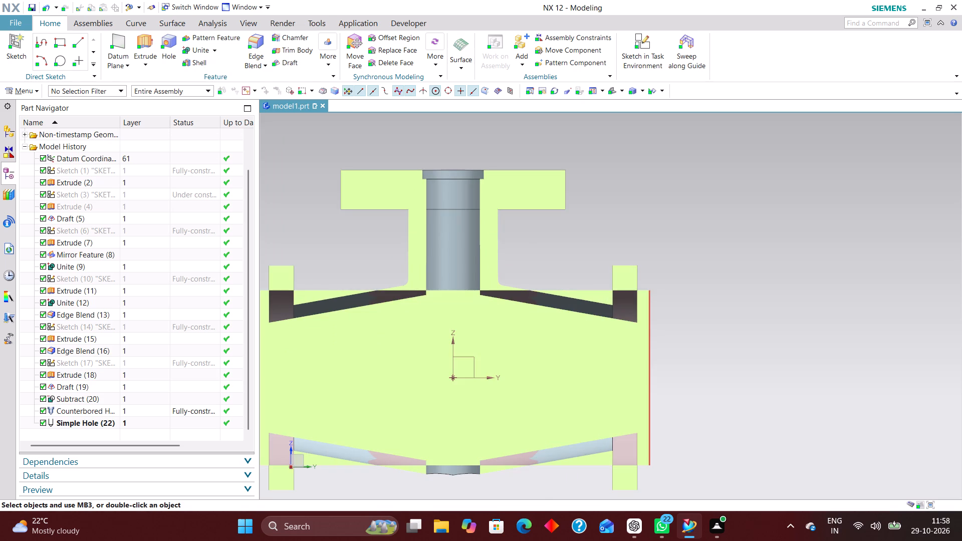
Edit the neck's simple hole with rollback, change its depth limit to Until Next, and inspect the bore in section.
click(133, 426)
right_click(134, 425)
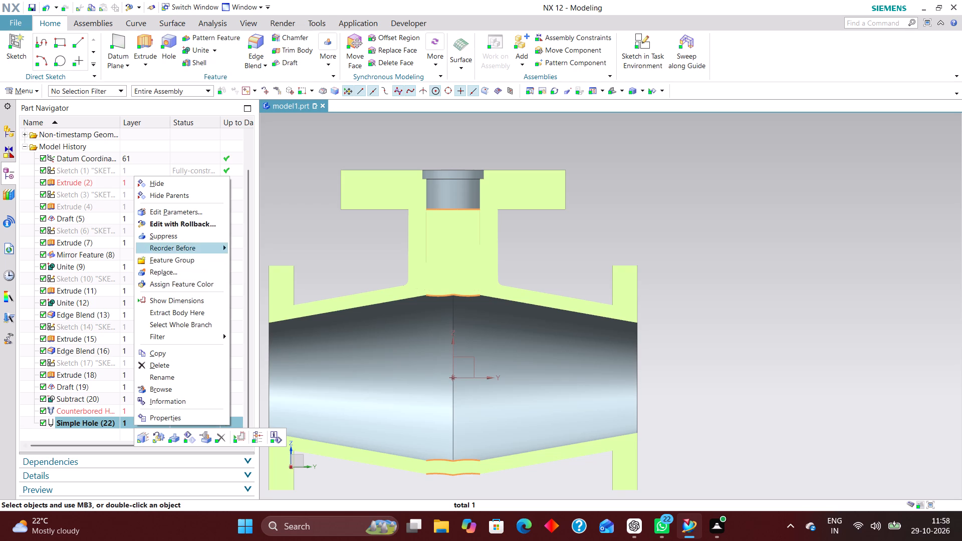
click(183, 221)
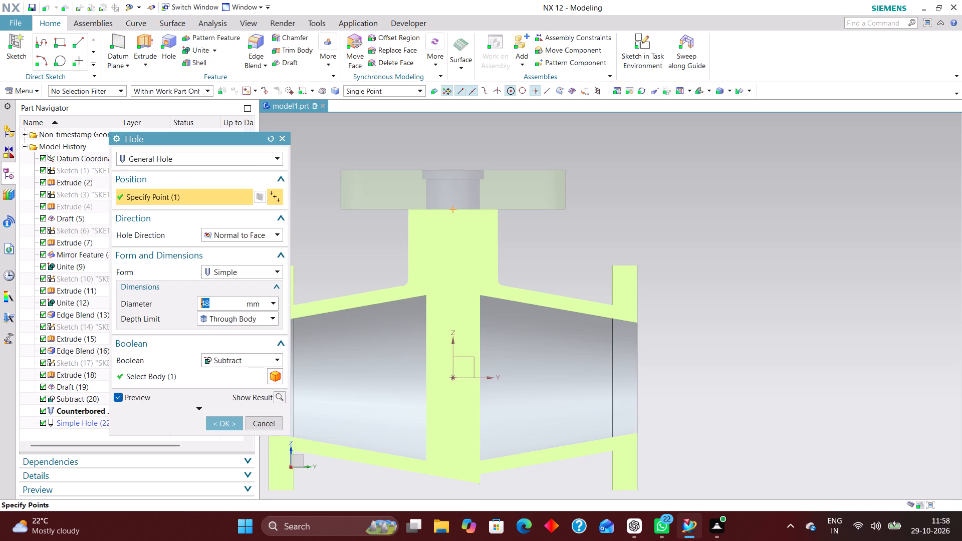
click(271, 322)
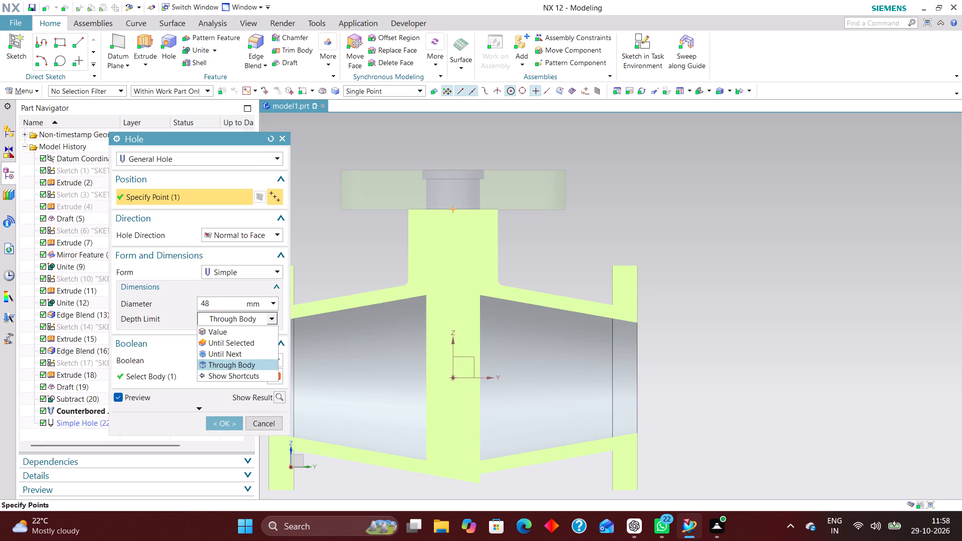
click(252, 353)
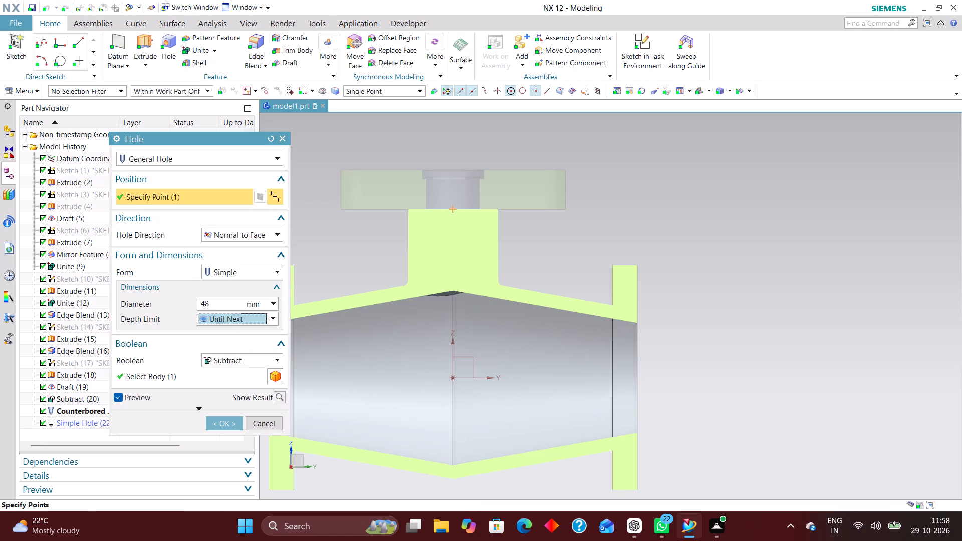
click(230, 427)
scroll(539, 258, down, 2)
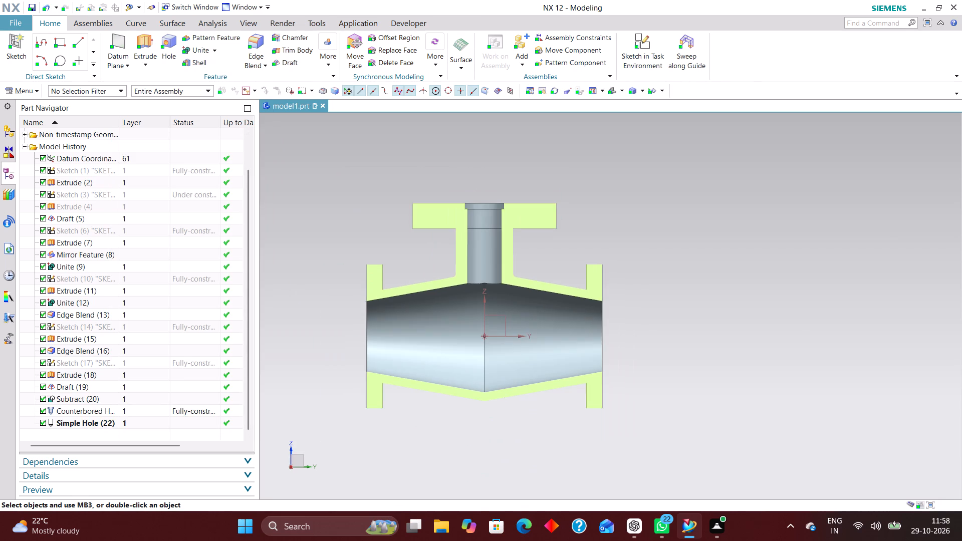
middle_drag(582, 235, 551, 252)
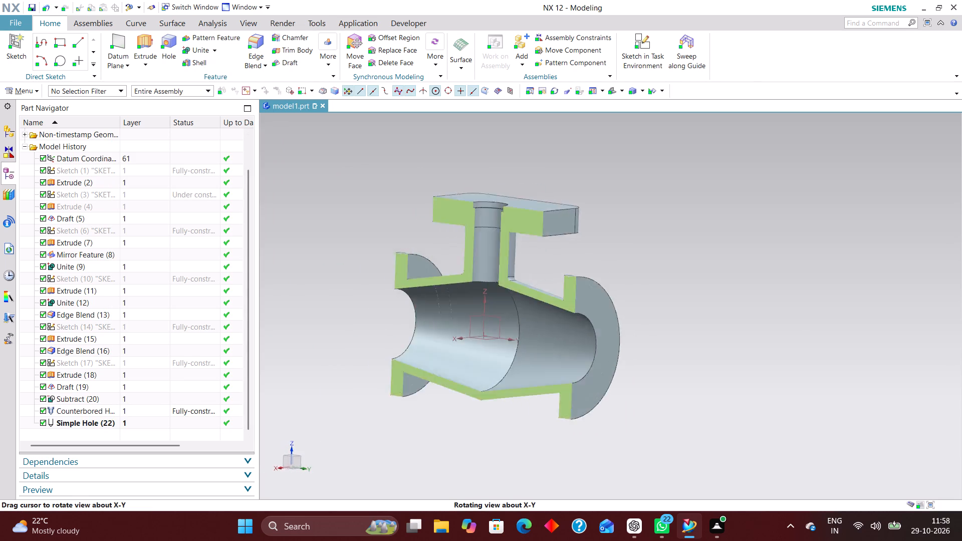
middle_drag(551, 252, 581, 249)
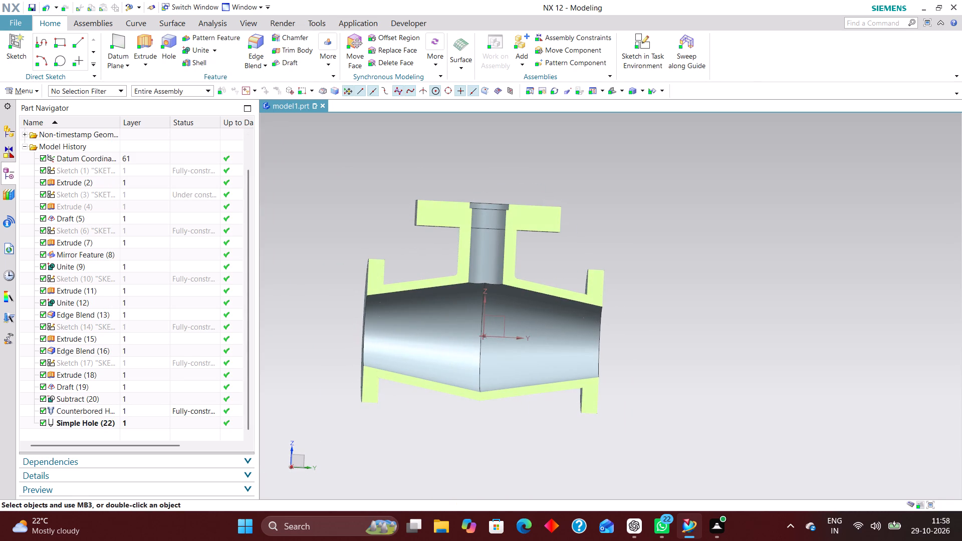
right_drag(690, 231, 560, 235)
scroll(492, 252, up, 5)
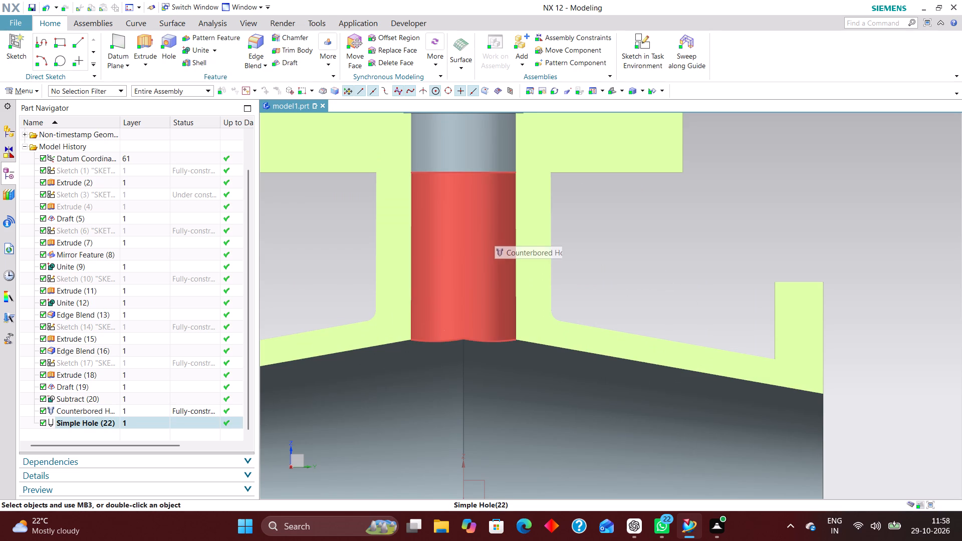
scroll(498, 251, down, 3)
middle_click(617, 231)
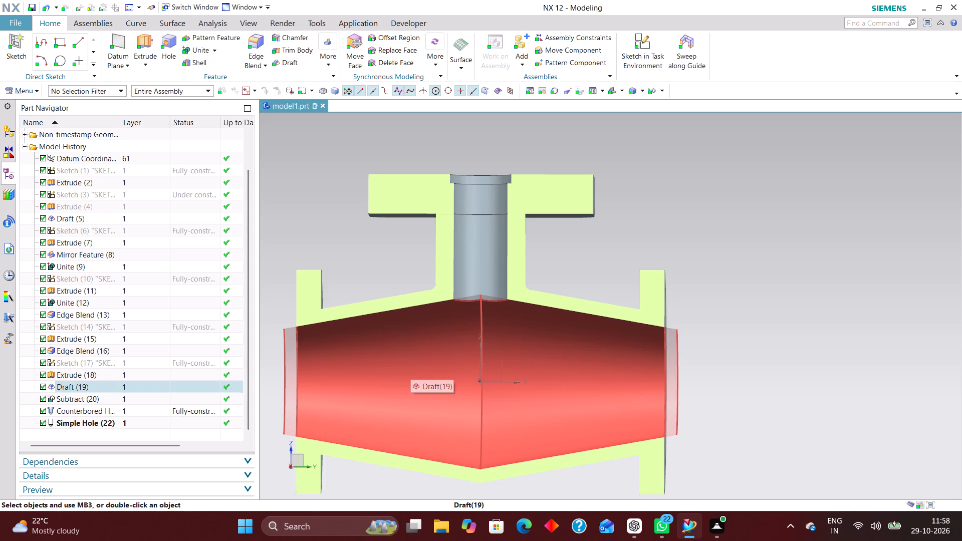
Delete the counterbored hole in the top flange together with the simple hole that depends on it.
click(100, 411)
right_click(100, 410)
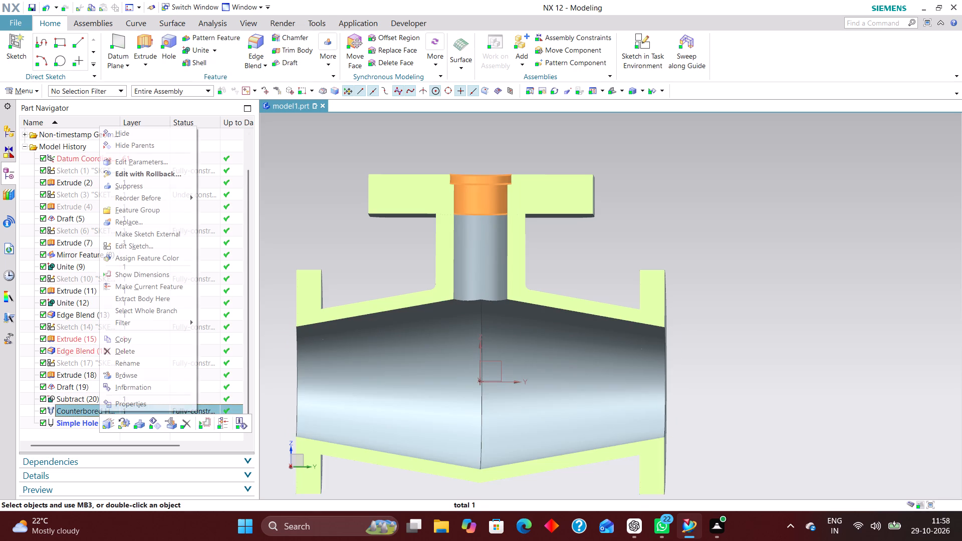
click(188, 424)
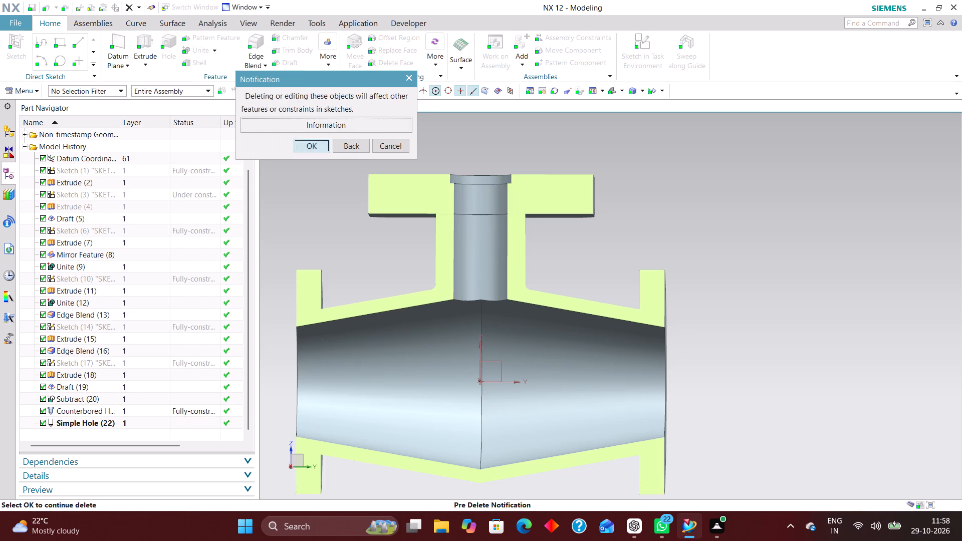
click(314, 147)
Start a hole on the rectangular top flange's upper face and constrain its centre point onto the datum X and Y axes.
scroll(369, 306, down, 1)
middle_drag(588, 246, 585, 252)
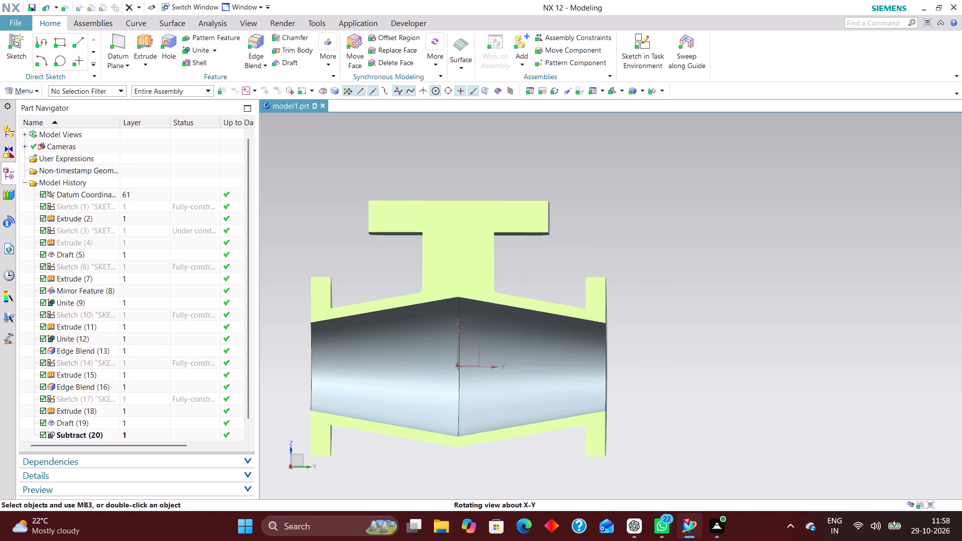
middle_drag(585, 252, 575, 287)
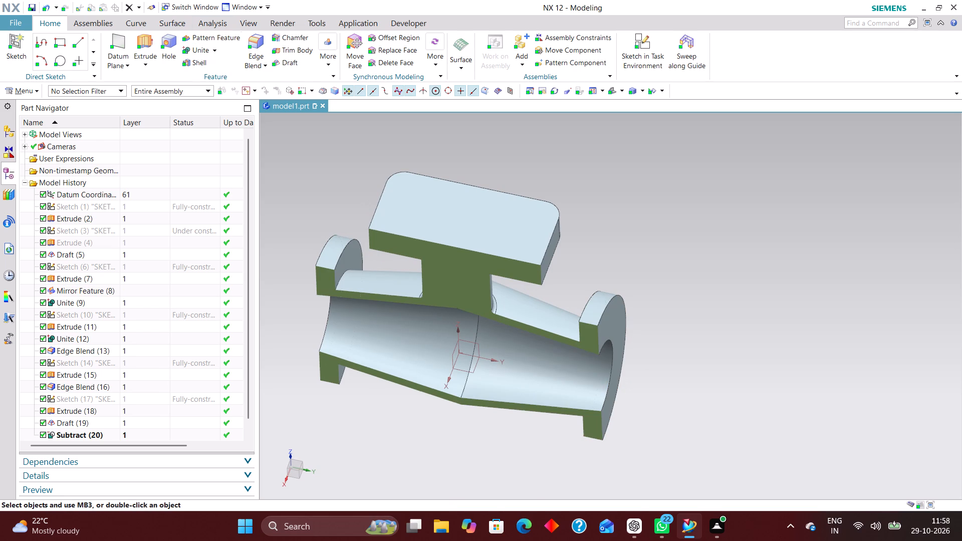
click(164, 39)
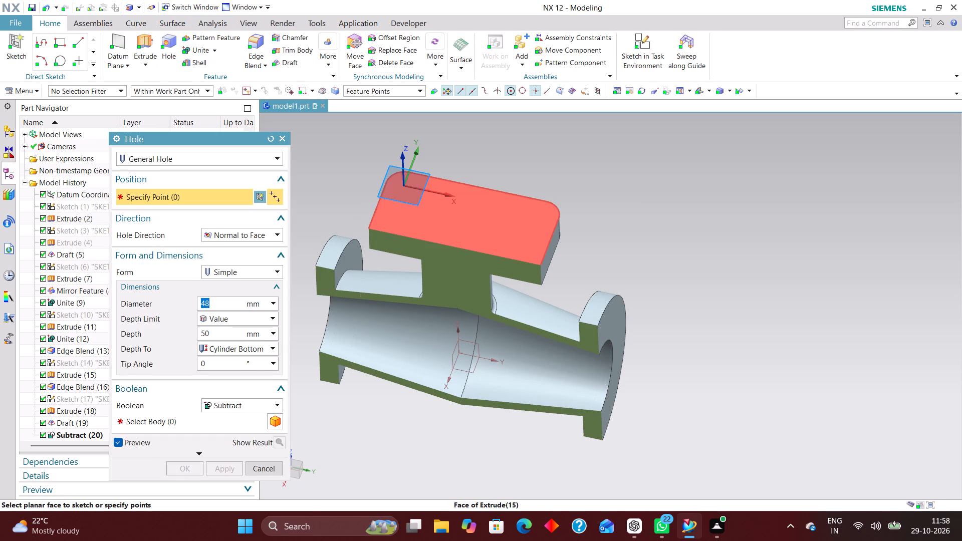
click(456, 208)
scroll(389, 257, down, 2)
scroll(616, 306, up, 2)
click(670, 34)
scroll(350, 226, down, 2)
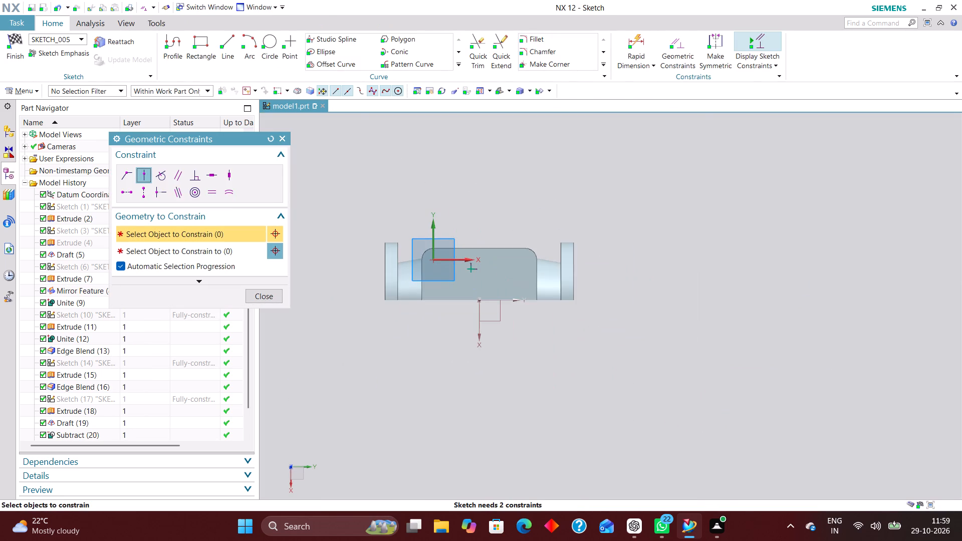
scroll(559, 283, up, 2)
click(423, 260)
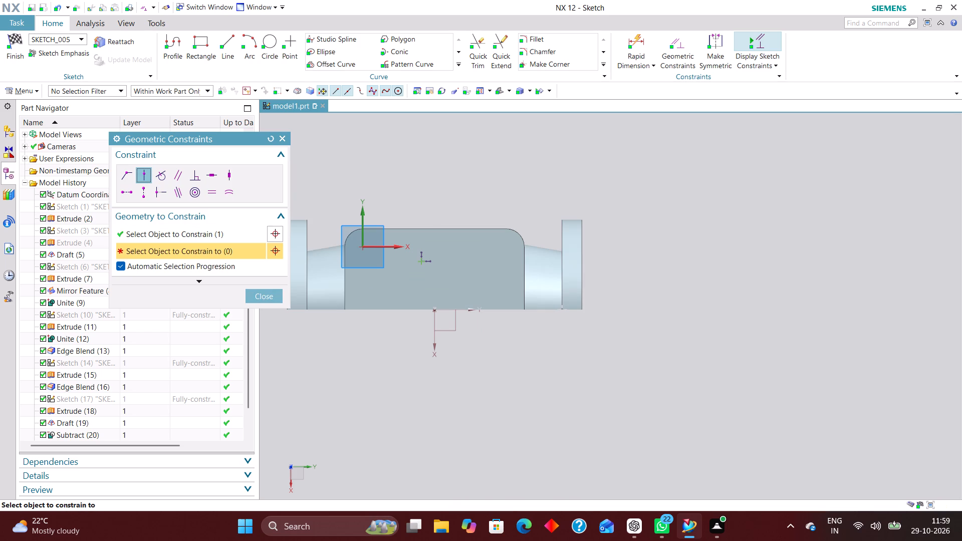
click(434, 344)
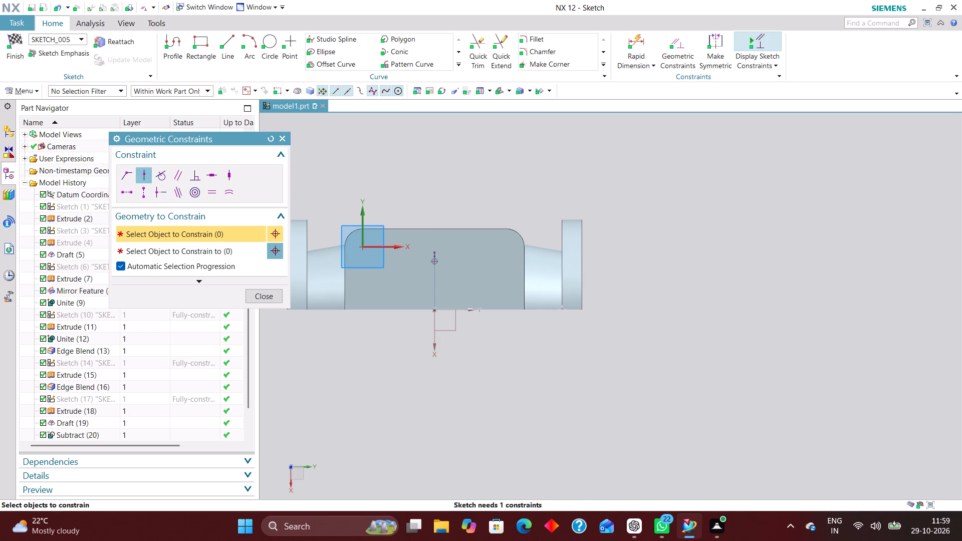
click(436, 258)
click(473, 310)
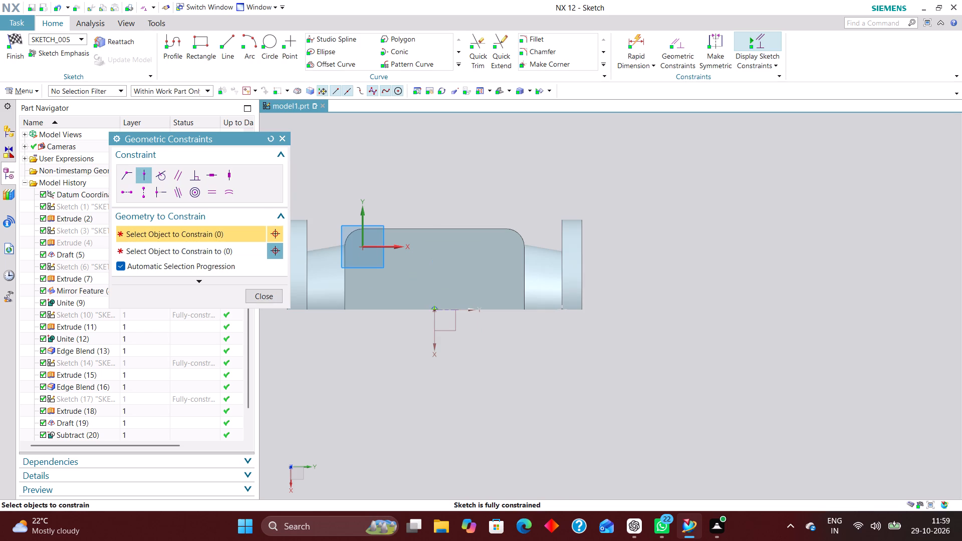
click(275, 300)
middle_drag(500, 376, 478, 341)
scroll(500, 376, up, 1)
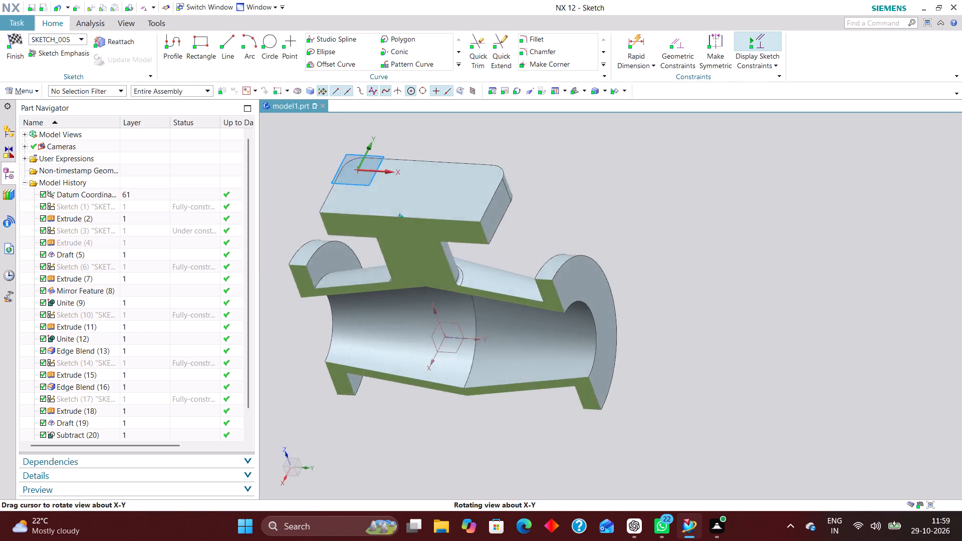
middle_drag(478, 341, 491, 328)
click(13, 38)
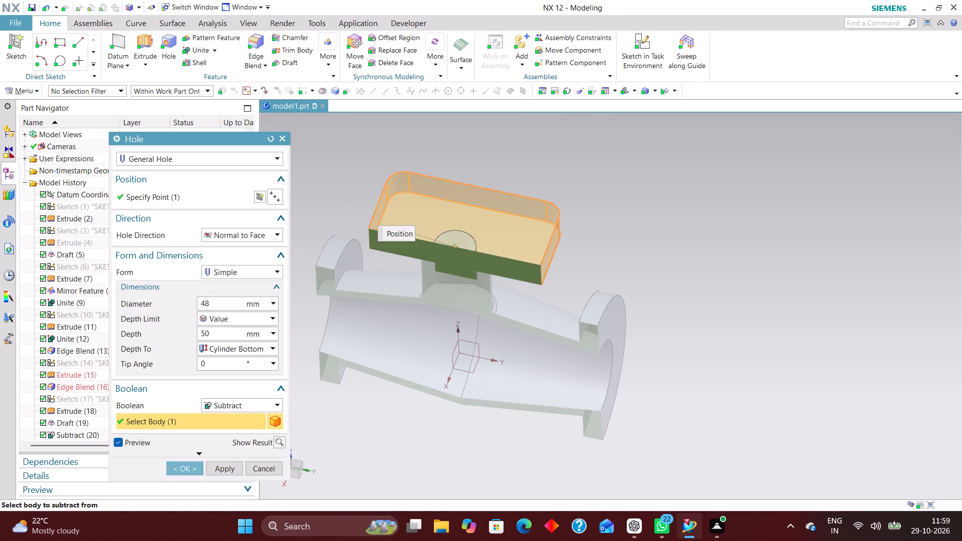
Subtract the simple hole at the centred point with 80 mm diameter, 8 mm depth and tip angle 0.
drag(215, 305, 171, 305)
text(80)
key(Return)
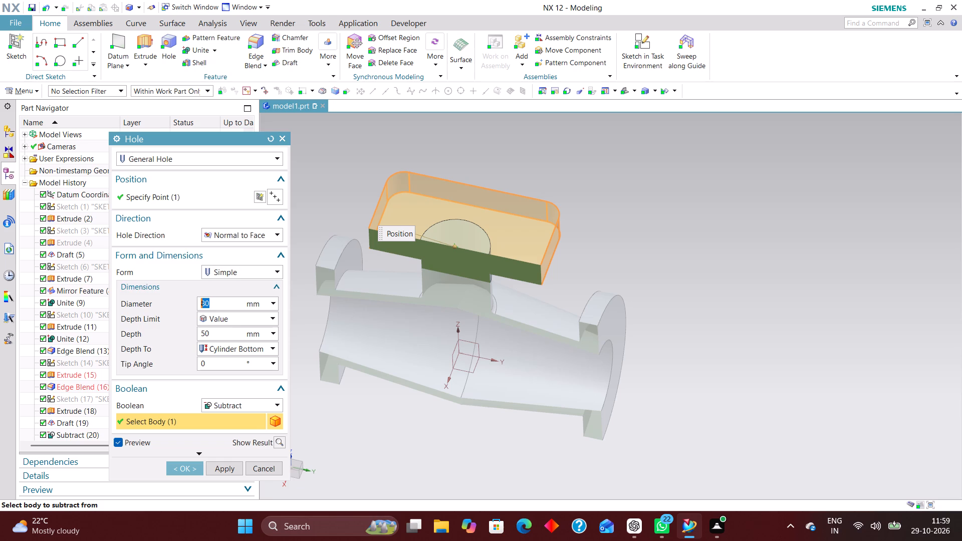
click(217, 336)
drag(217, 336, 193, 332)
key(8)
key(Return)
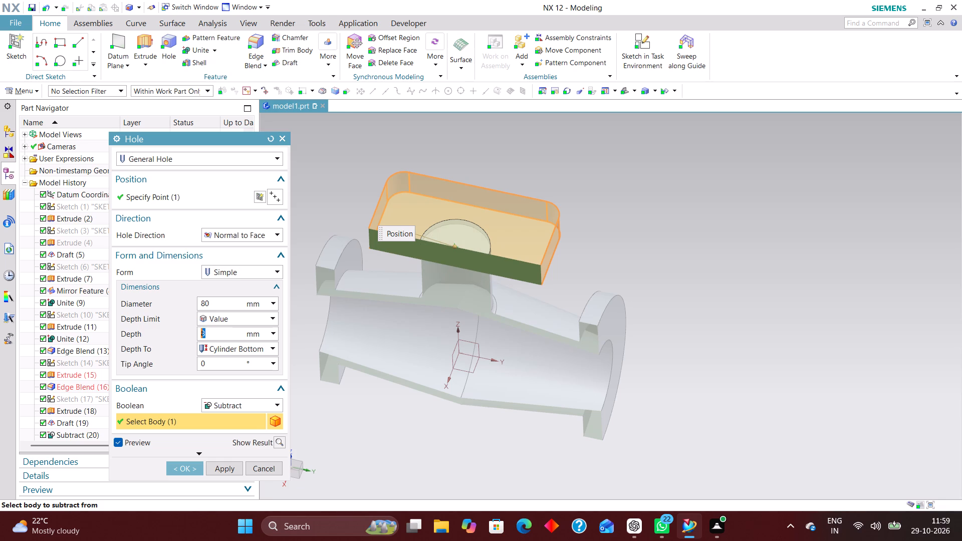
middle_drag(507, 316, 508, 294)
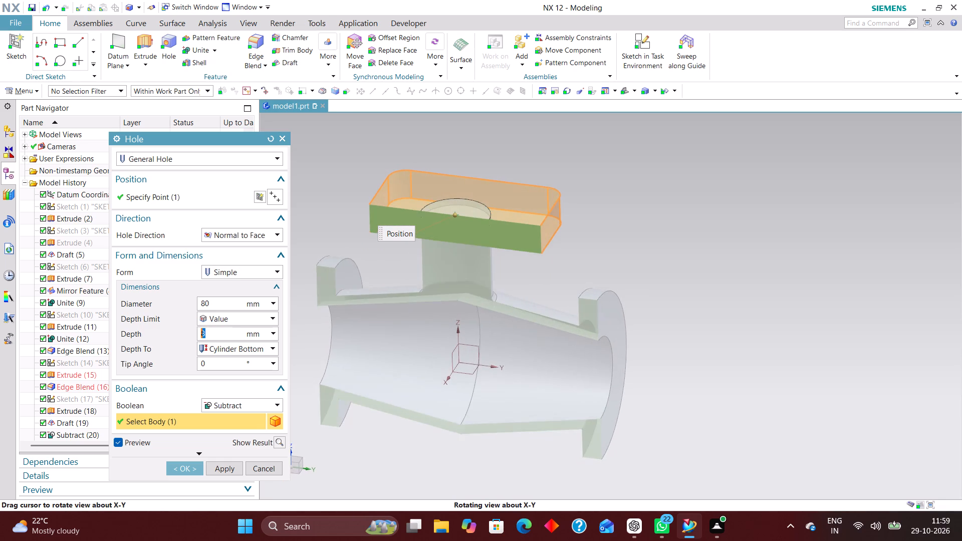
middle_drag(508, 294, 507, 295)
click(188, 464)
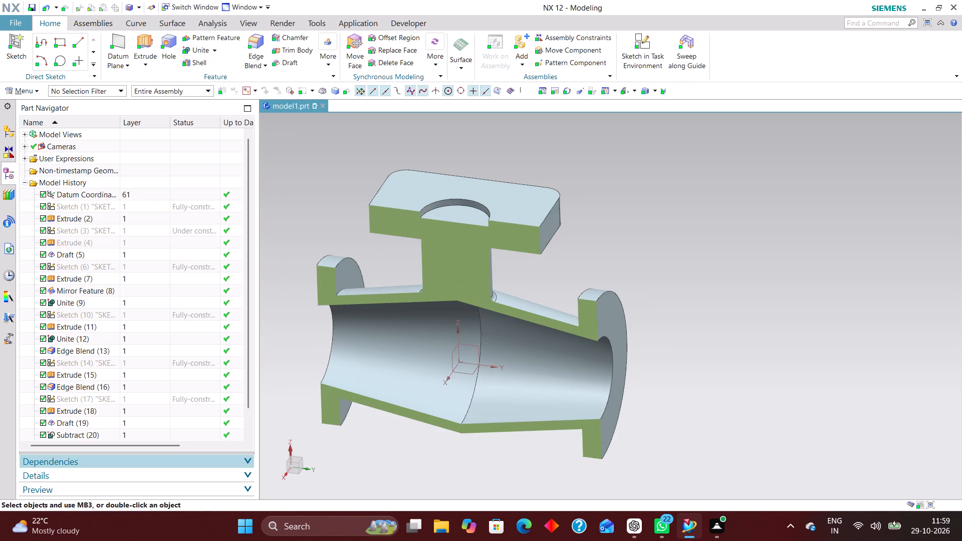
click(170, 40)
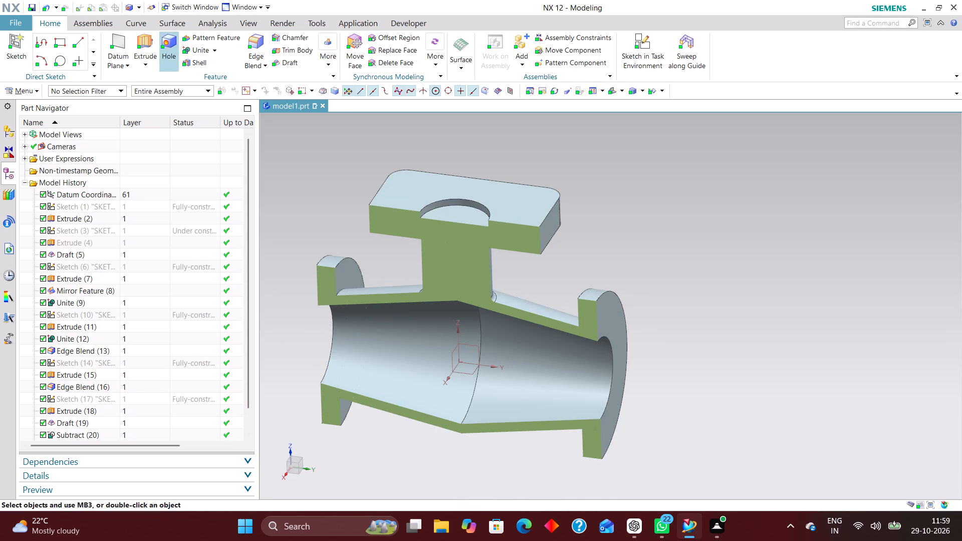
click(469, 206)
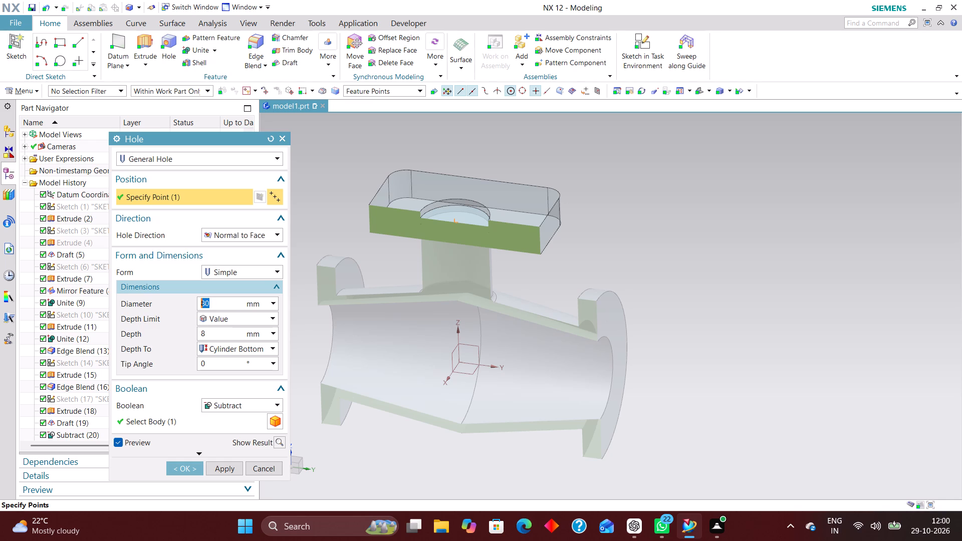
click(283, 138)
Edit the top flange's simple hole with rollback and set its diameter to 55 mm.
scroll(104, 403, down, 3)
click(105, 423)
right_click(104, 422)
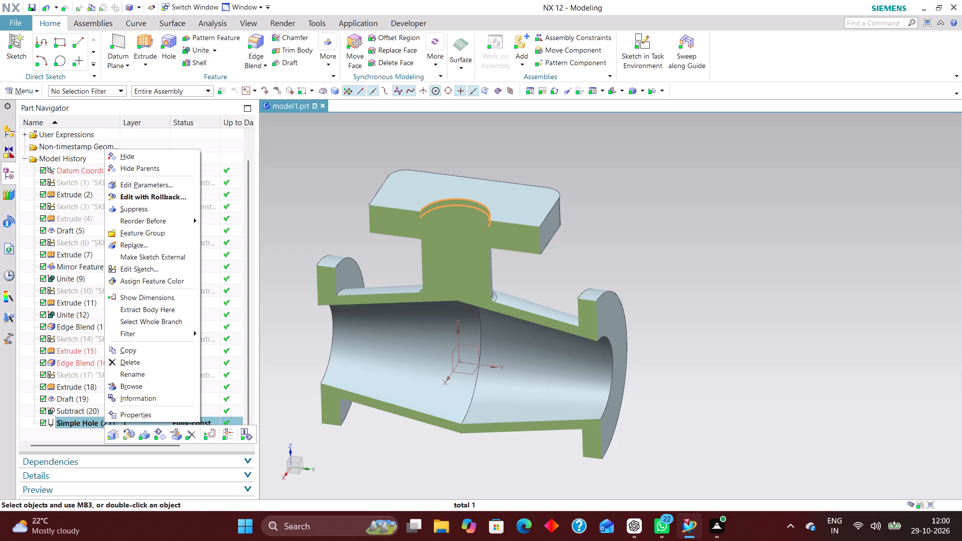
click(177, 199)
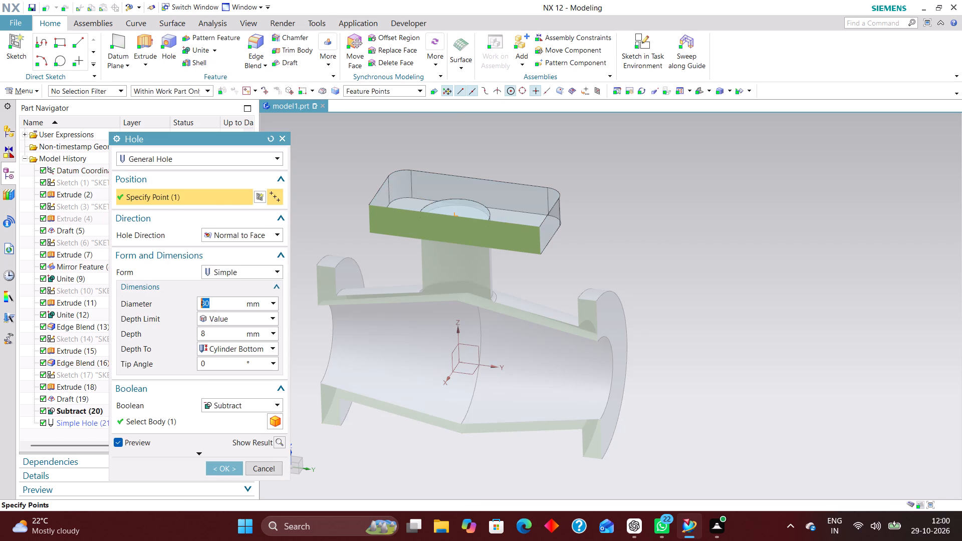
text(55)
key(Return)
click(224, 470)
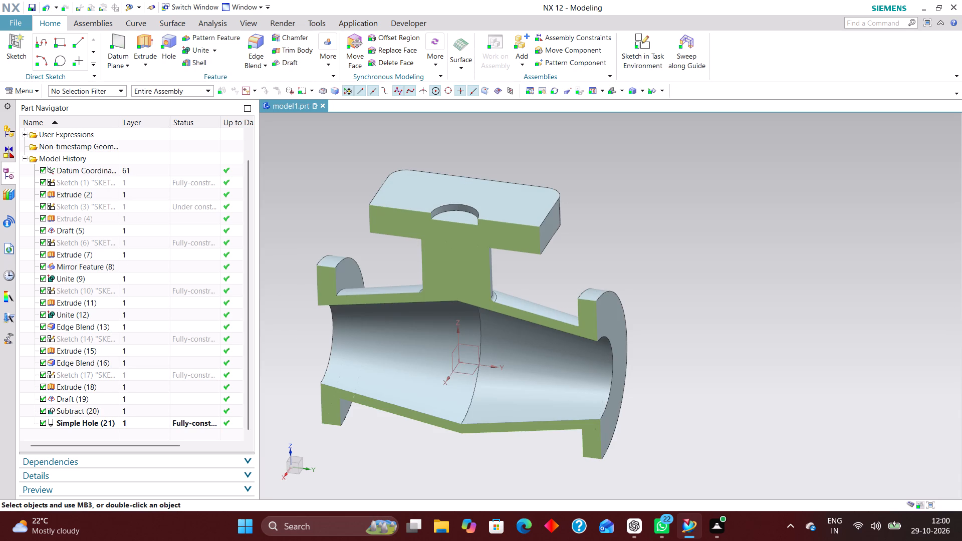
Subtract a 48 mm diameter simple hole centred on the 55 mm recess, with its depth limit set to Until Next.
click(170, 36)
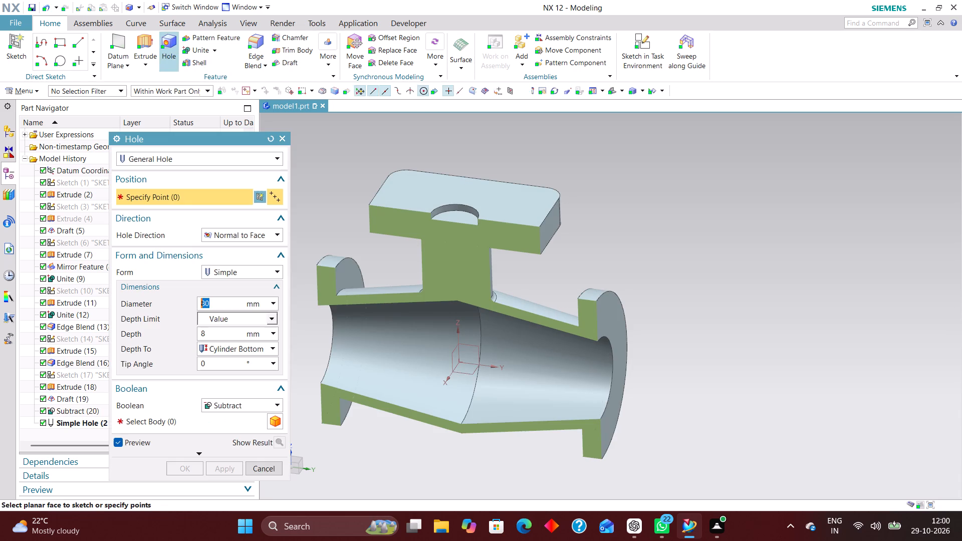
click(462, 210)
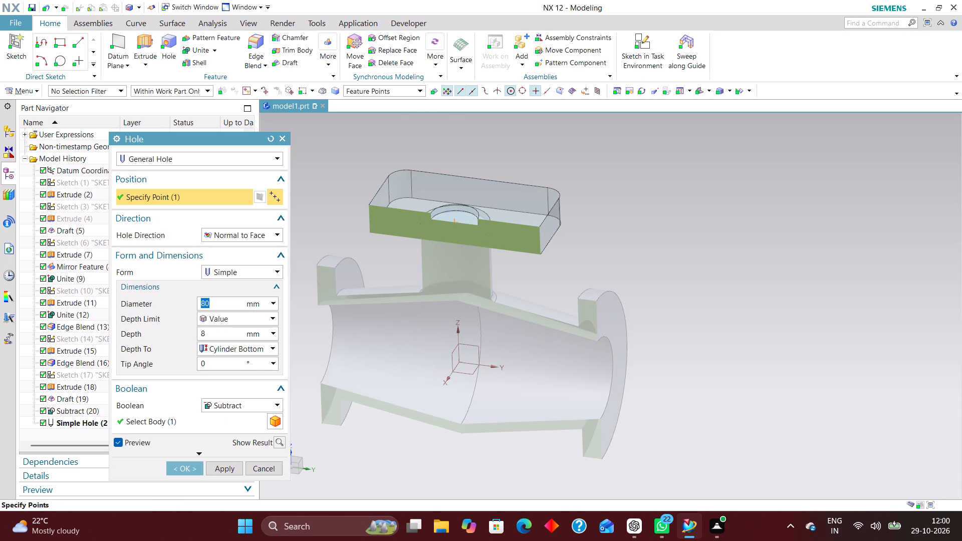
text(48)
key(Return)
drag(213, 335, 111, 326)
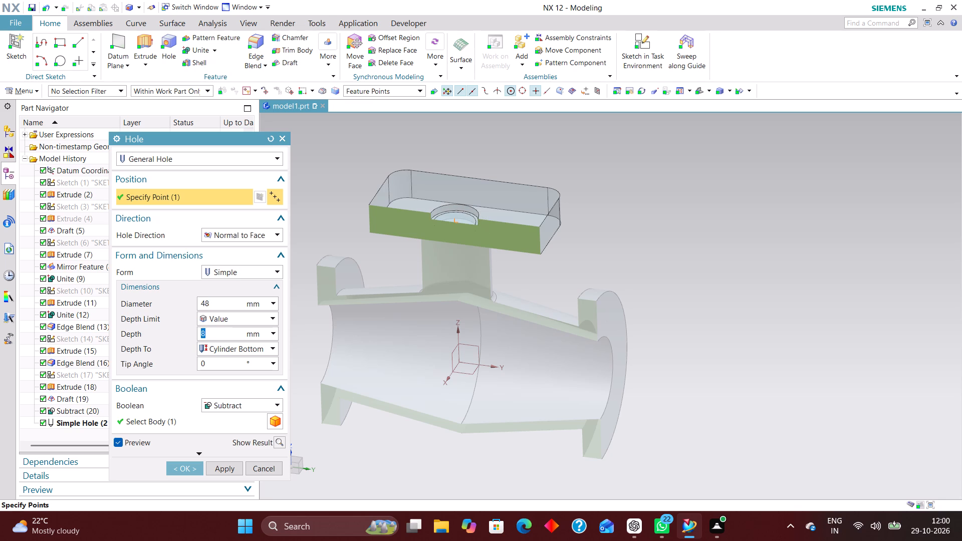
click(236, 322)
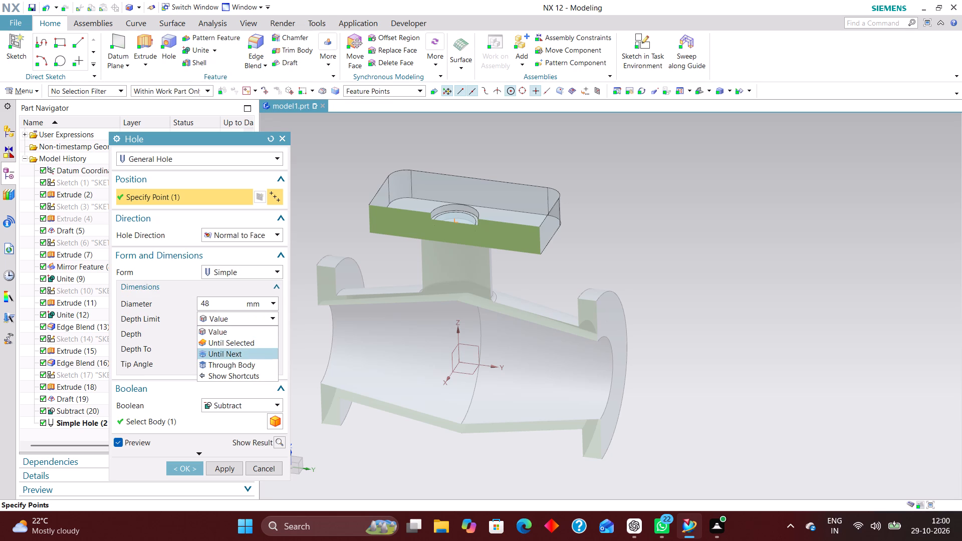
click(238, 356)
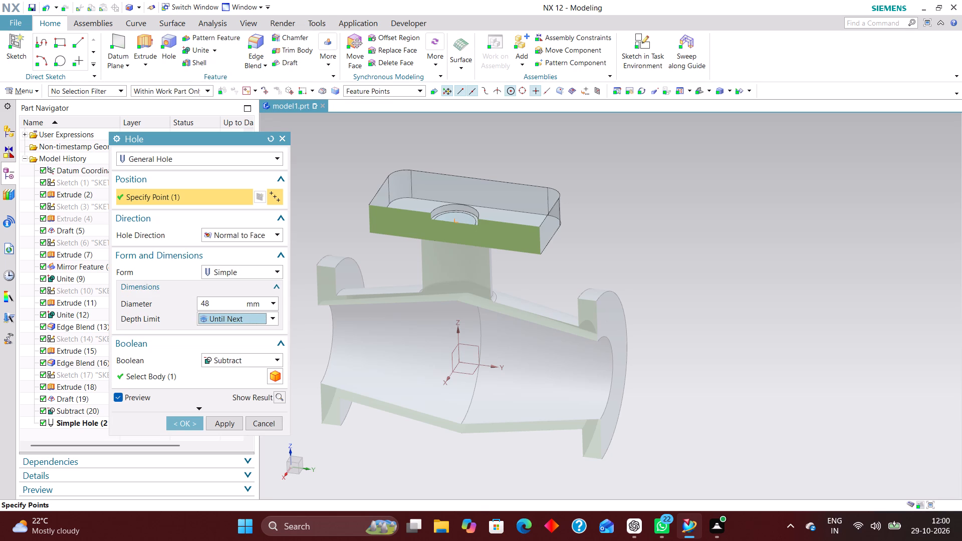
middle_drag(607, 273, 626, 256)
scroll(626, 256, up, 1)
right_drag(737, 258, 608, 268)
click(195, 422)
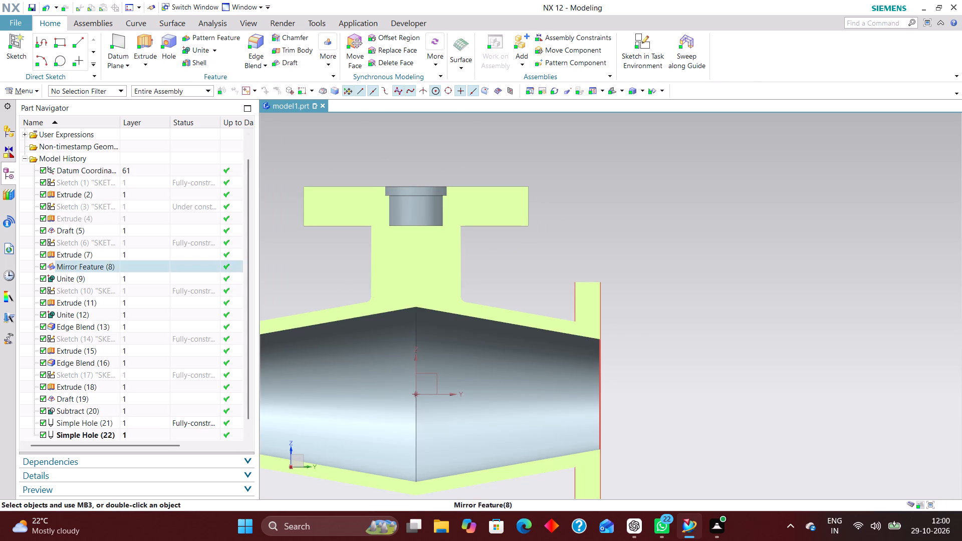
Edit the 48 mm simple hole with rollback, switching its depth limit to Value with a depth of 90 mm.
middle_drag(661, 209, 658, 219)
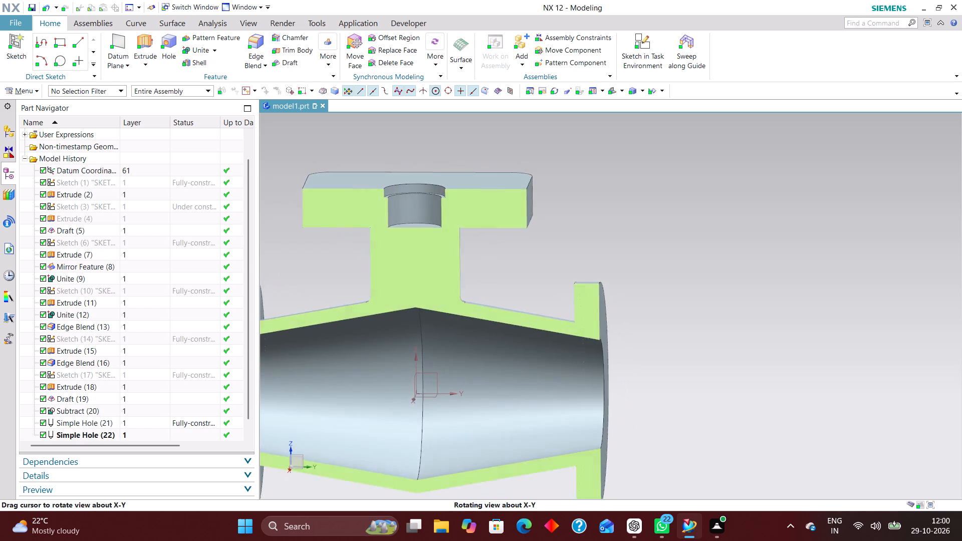
middle_drag(658, 219, 647, 230)
scroll(101, 436, down, 2)
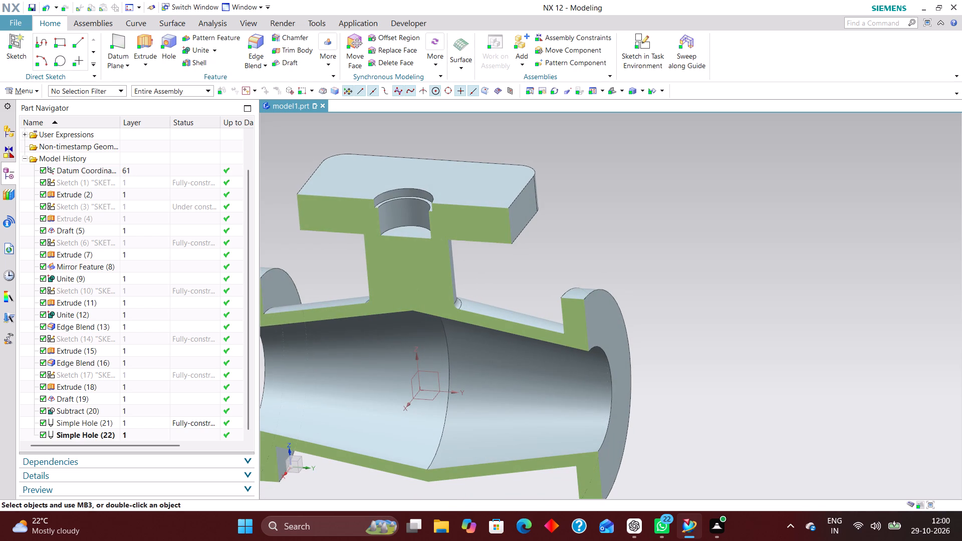
click(128, 418)
right_click(128, 418)
click(196, 217)
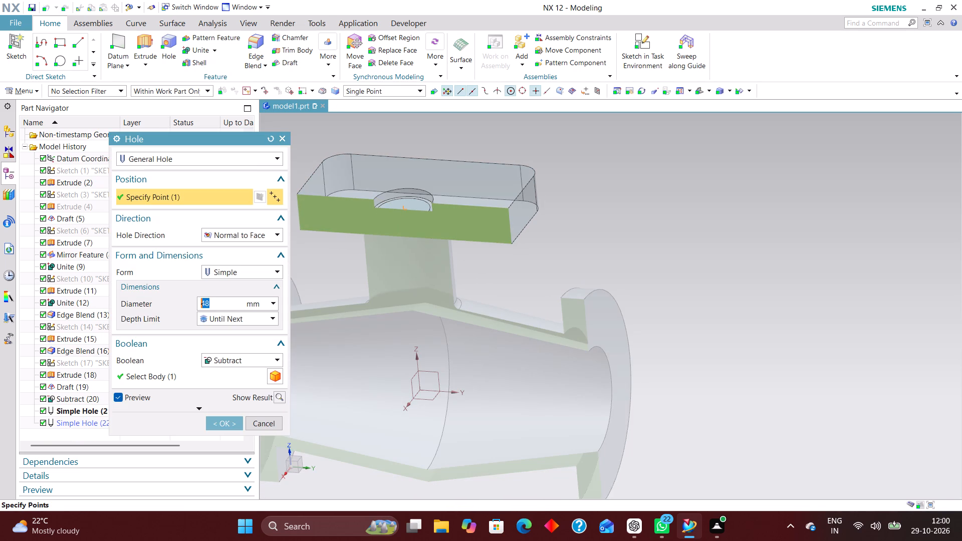
click(245, 317)
click(238, 330)
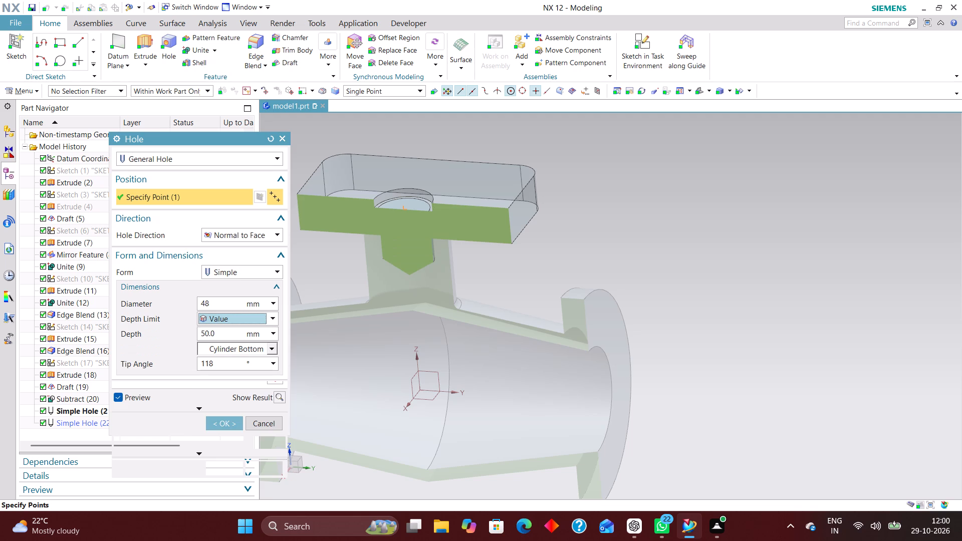
drag(229, 331, 188, 334)
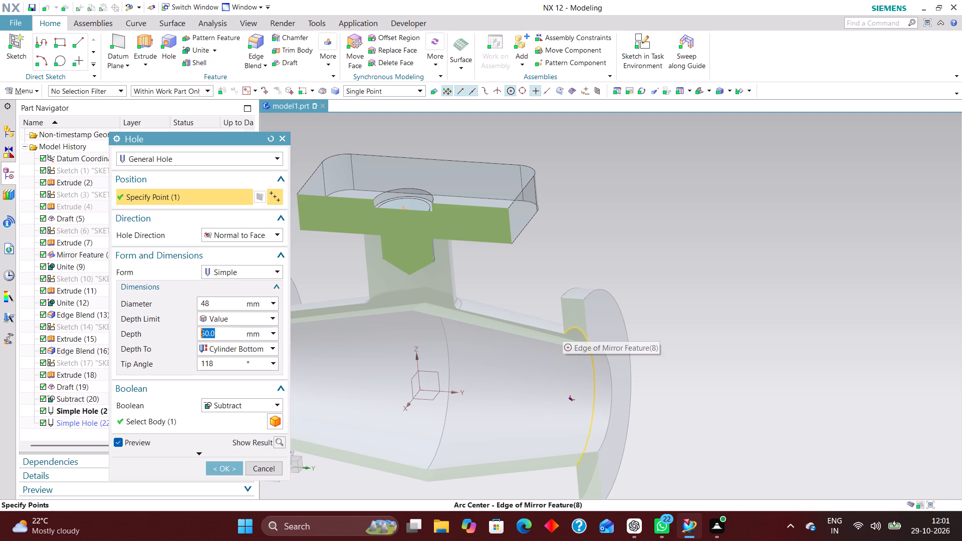
text(80)
key(Return)
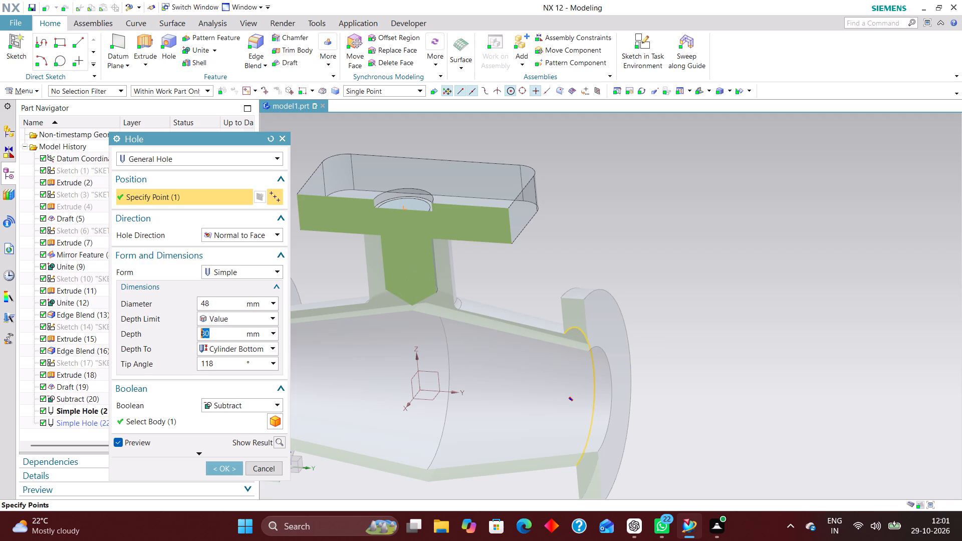
key(0)
key(Return)
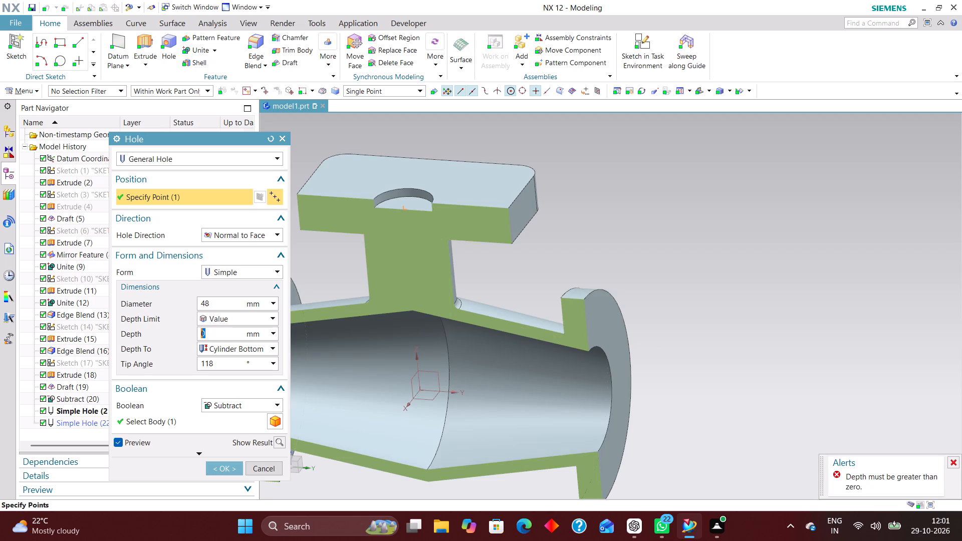
text(90)
key(Return)
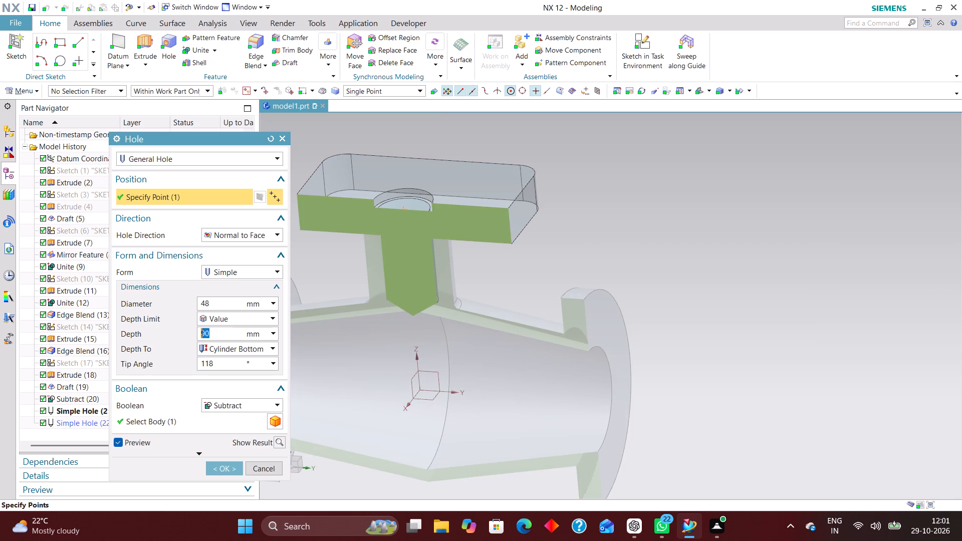
click(222, 467)
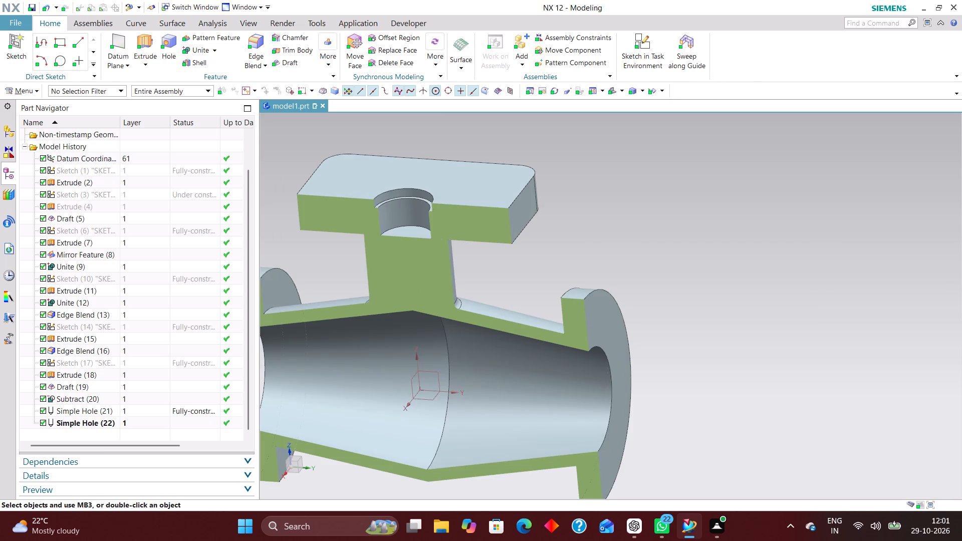
Edit the 55 mm simple hole with rollback, changing its form to Counterbored with a 55 mm C-bore diameter.
middle_drag(407, 370, 402, 365)
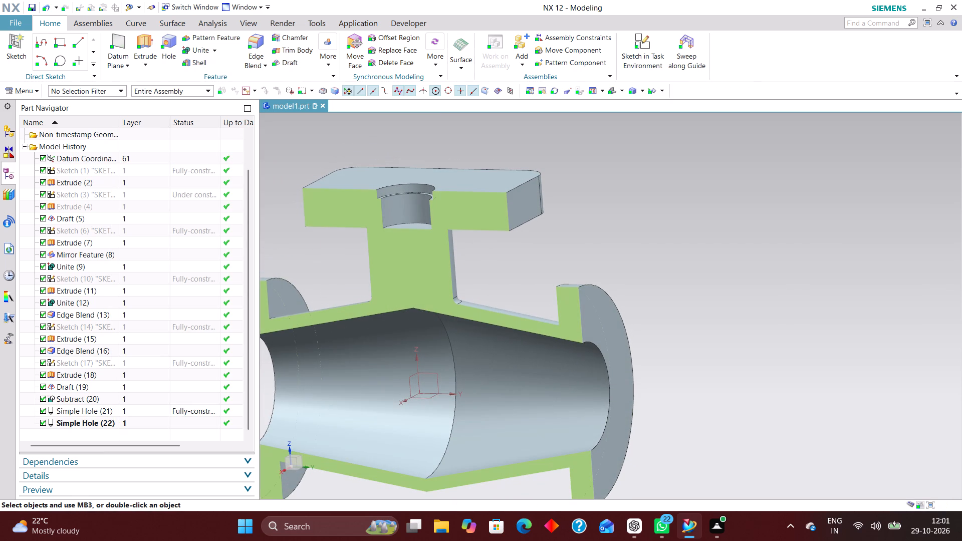
right_drag(836, 285, 694, 284)
scroll(709, 269, down, 1)
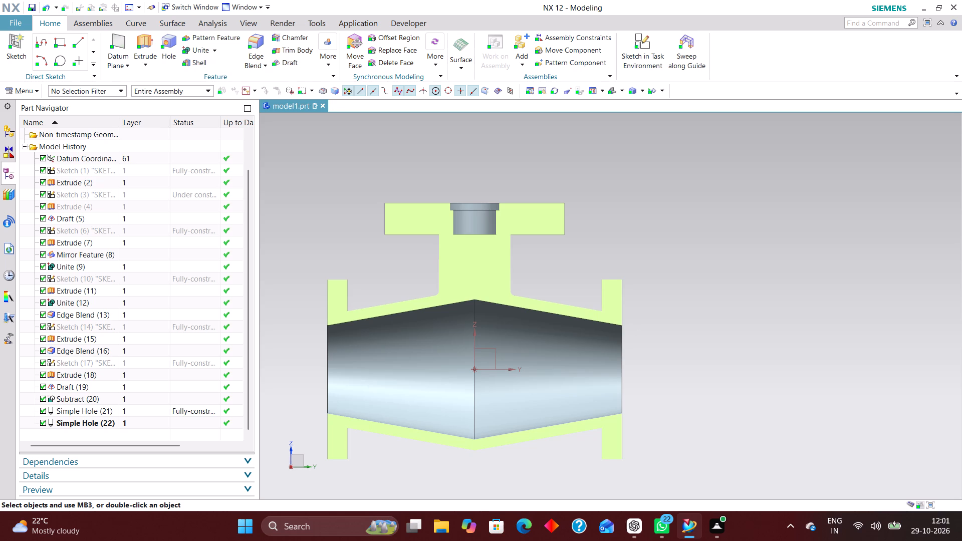
middle_drag(712, 242, 701, 272)
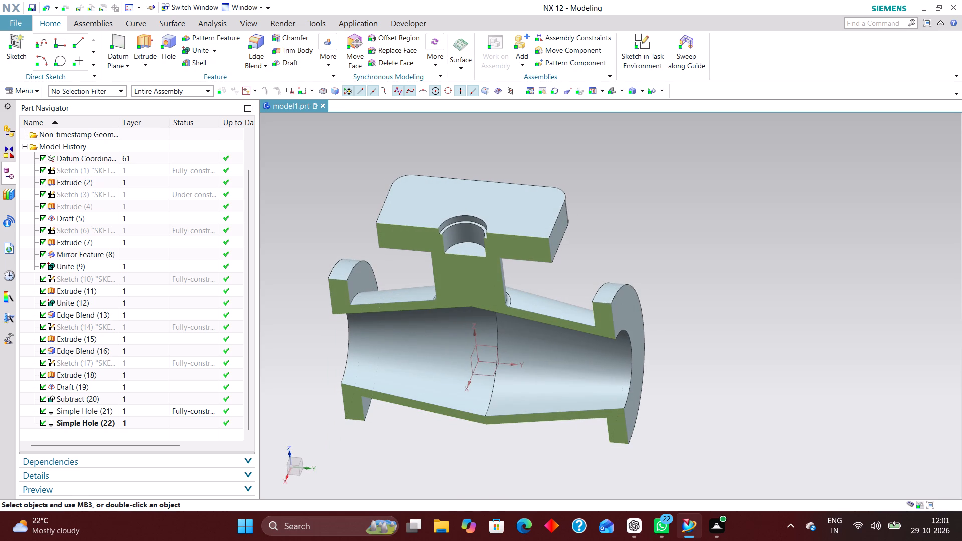
click(154, 412)
right_click(154, 412)
click(212, 178)
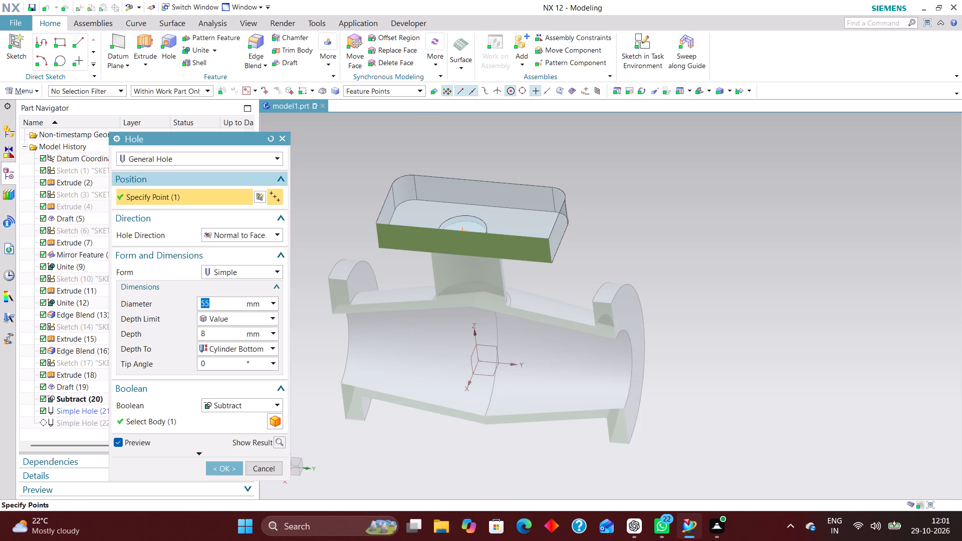
click(245, 275)
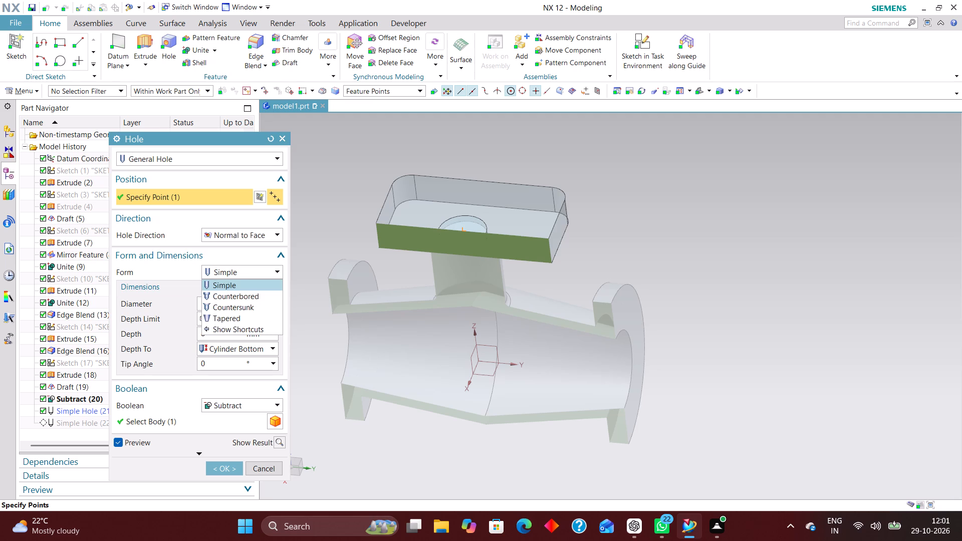
click(251, 293)
drag(220, 302, 162, 305)
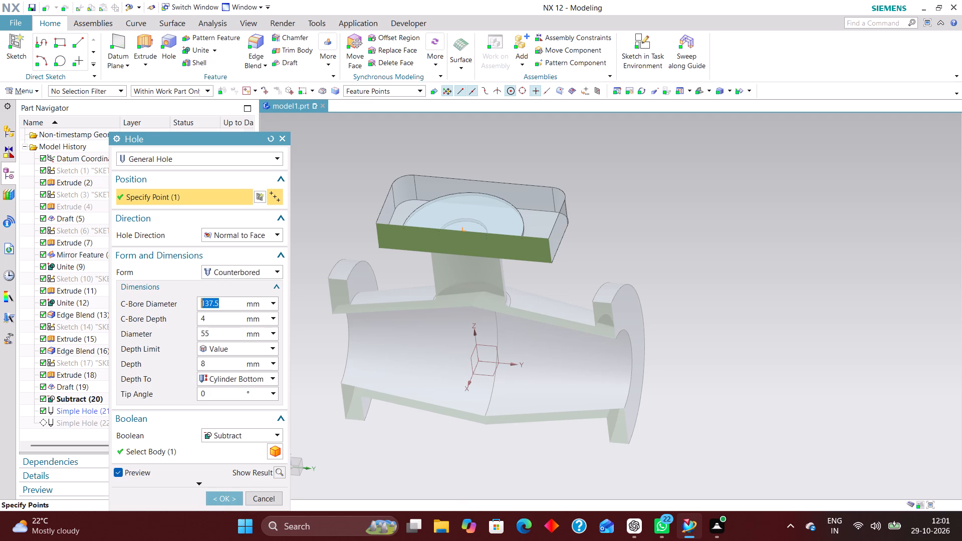
text(55)
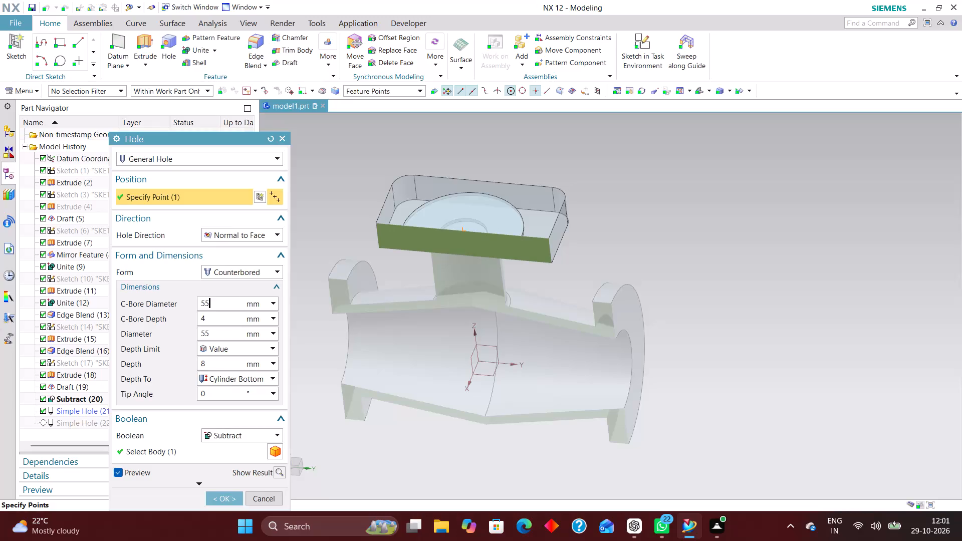
key(Return)
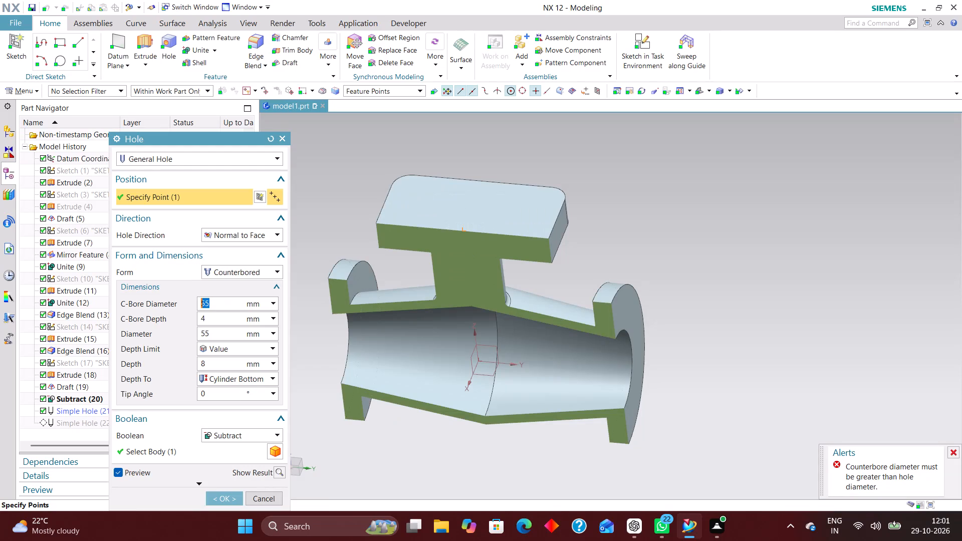
Set the counterbored hole's diameter to 48 mm, C-bore depth to 8 mm and depth limit to Through Body.
drag(209, 334, 181, 344)
text(48)
key(Return)
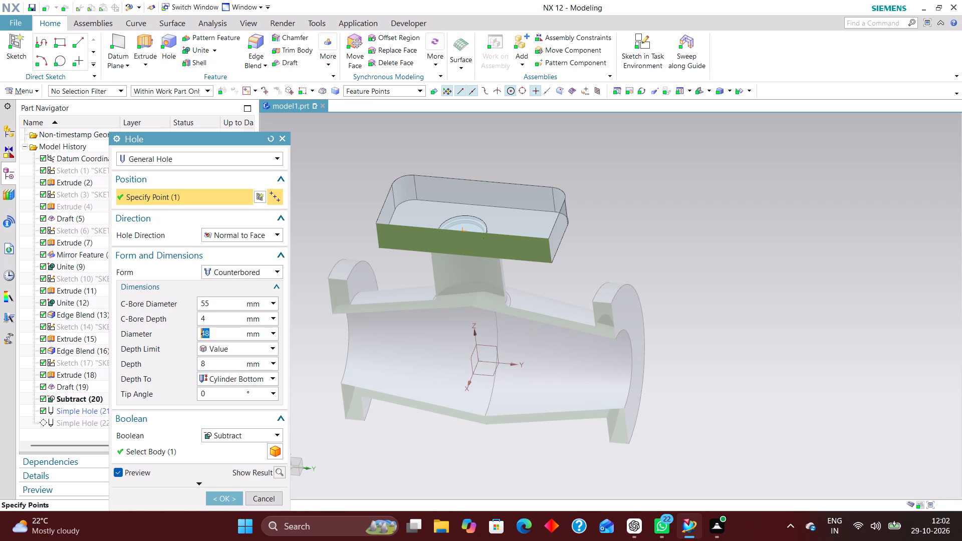
drag(208, 318, 134, 359)
key(8)
key(Return)
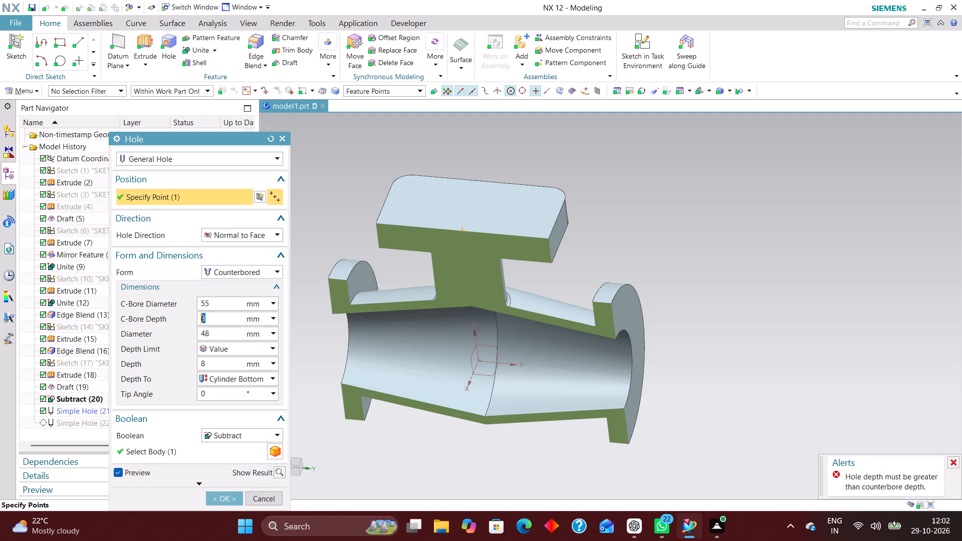
click(211, 364)
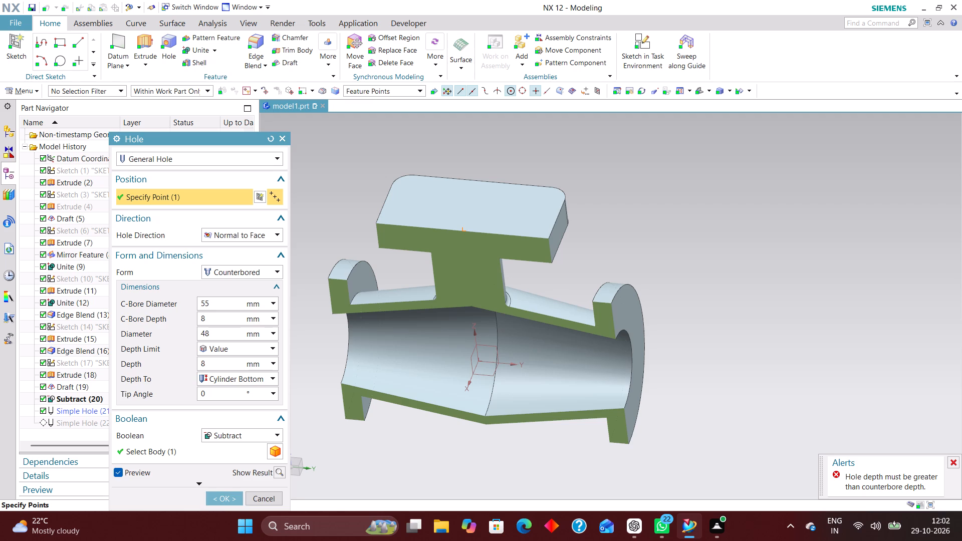
click(211, 364)
click(241, 345)
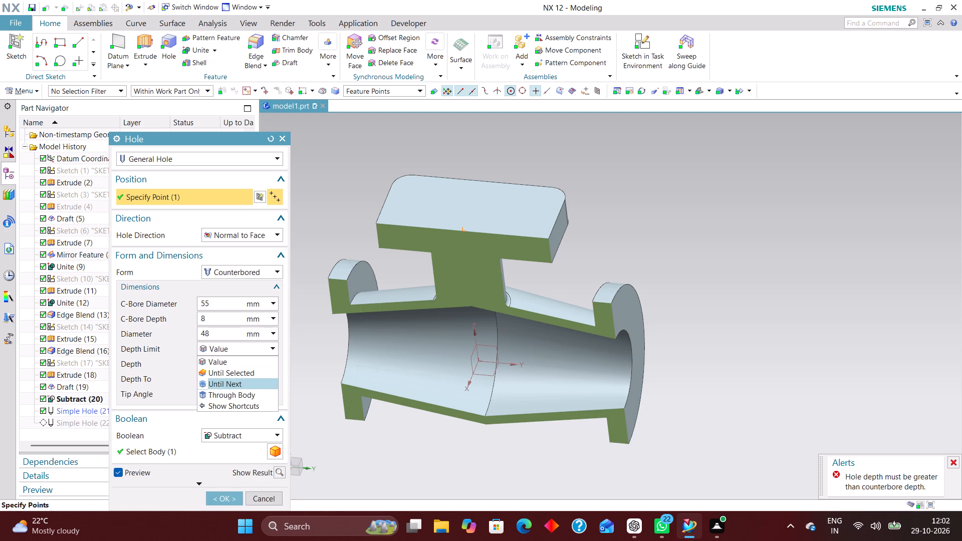
click(233, 394)
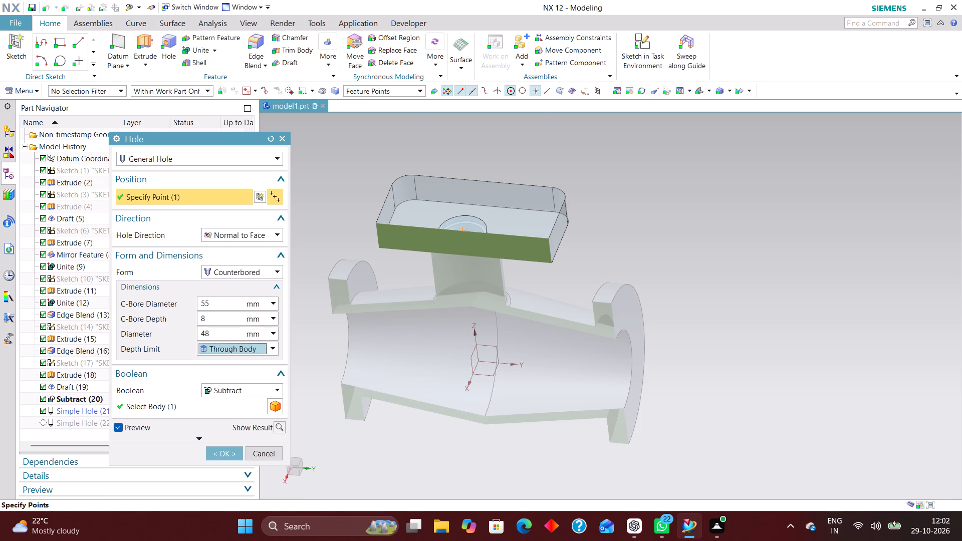
scroll(666, 244, down, 3)
scroll(647, 243, up, 1)
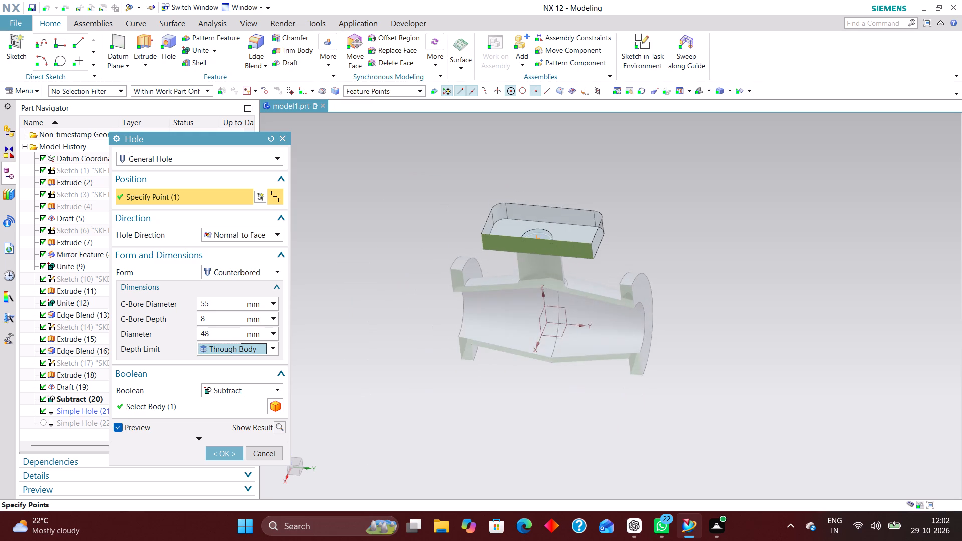
middle_drag(663, 227, 663, 209)
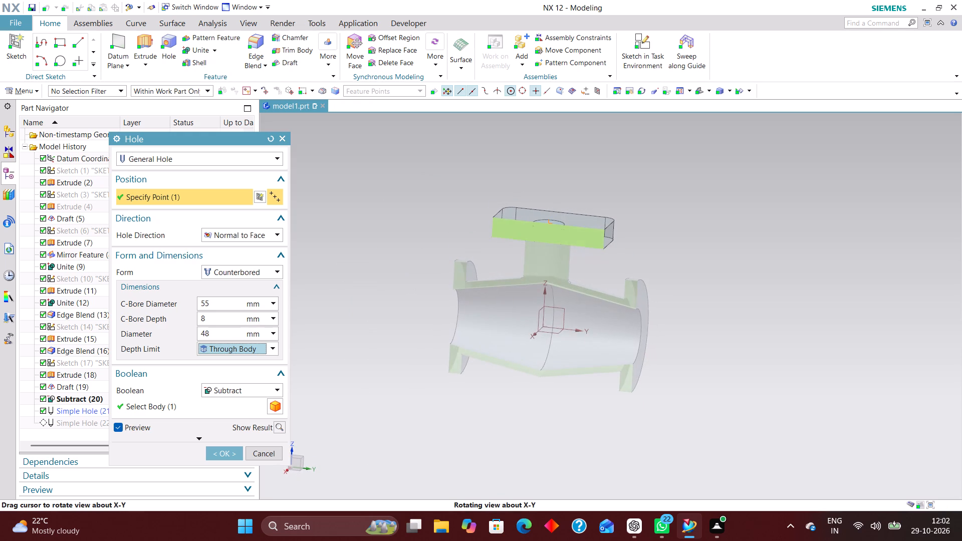
middle_drag(663, 209, 662, 209)
click(229, 453)
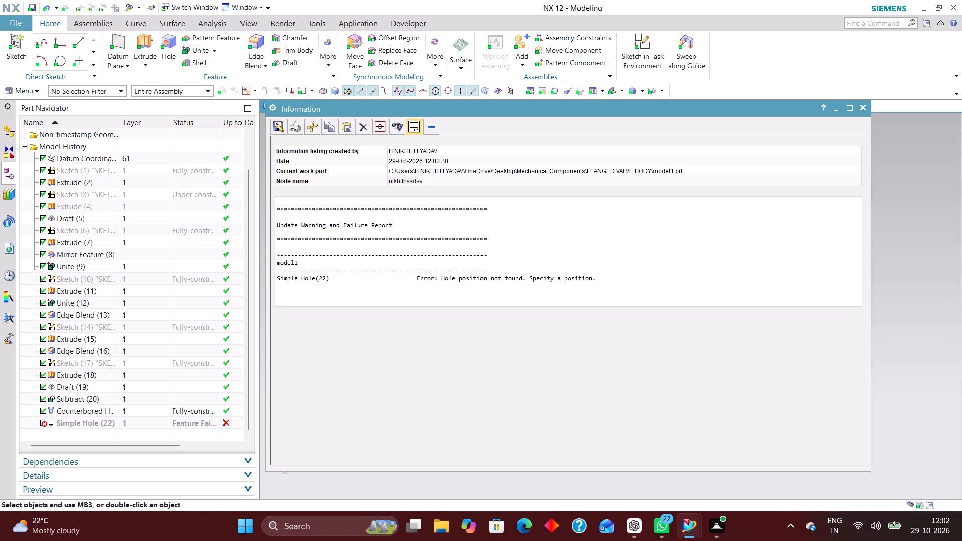
click(866, 106)
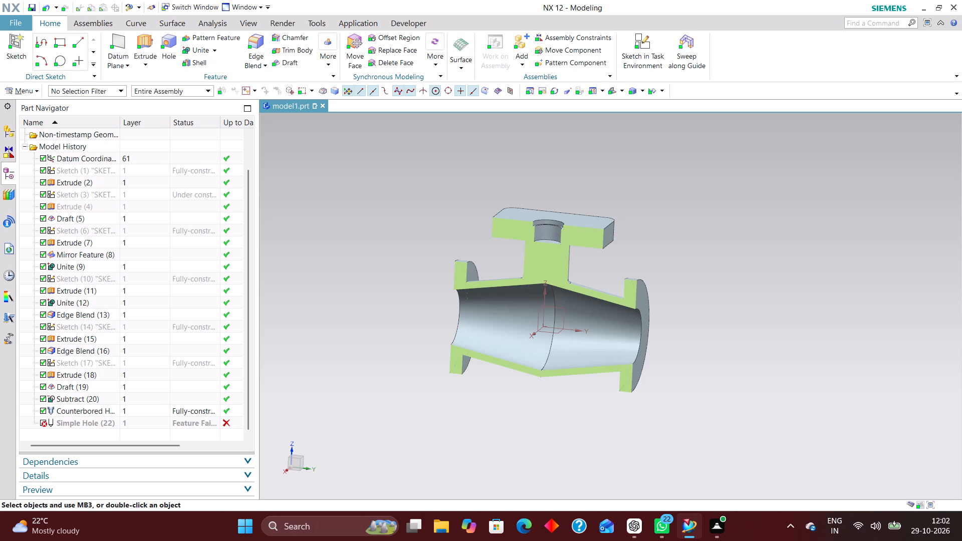
Delete the failed Simple Hole (22) feature from the model history.
click(140, 422)
right_click(139, 420)
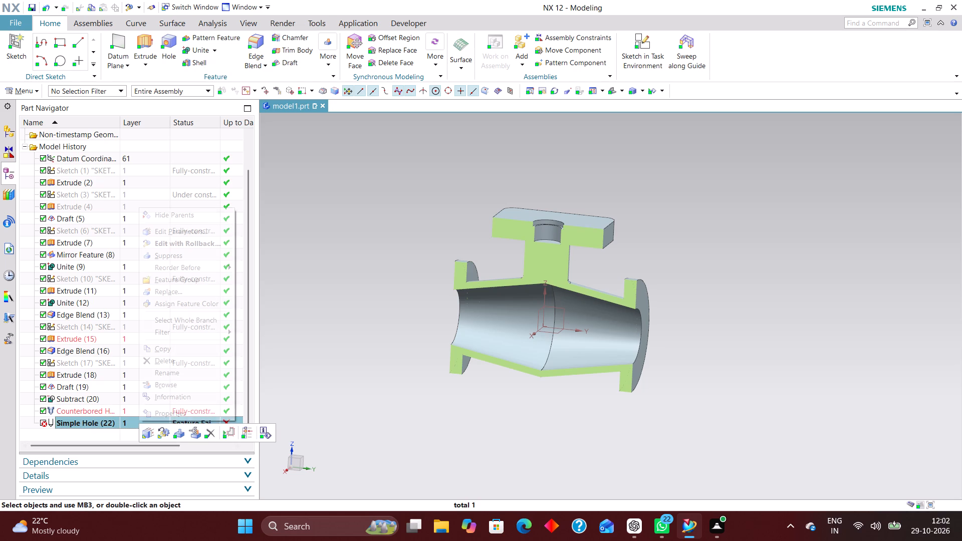
click(213, 437)
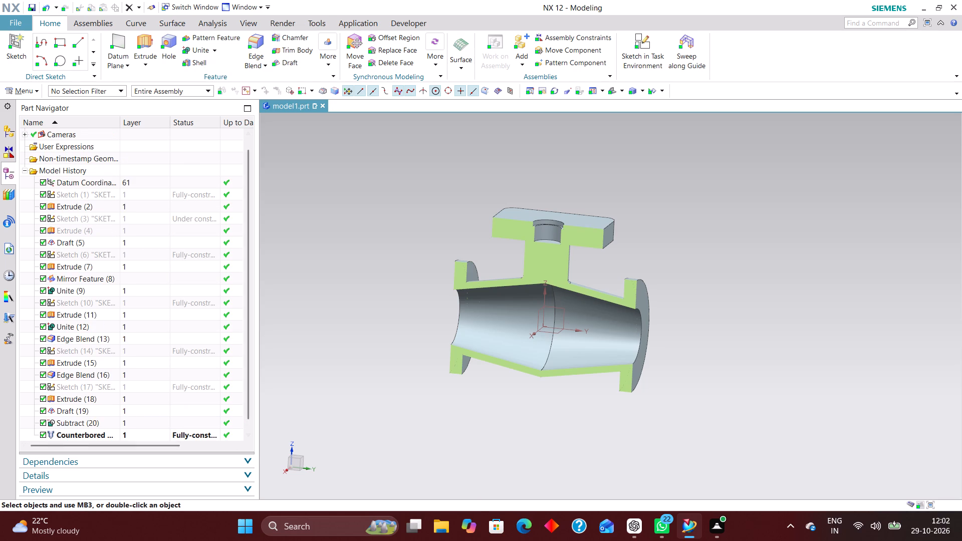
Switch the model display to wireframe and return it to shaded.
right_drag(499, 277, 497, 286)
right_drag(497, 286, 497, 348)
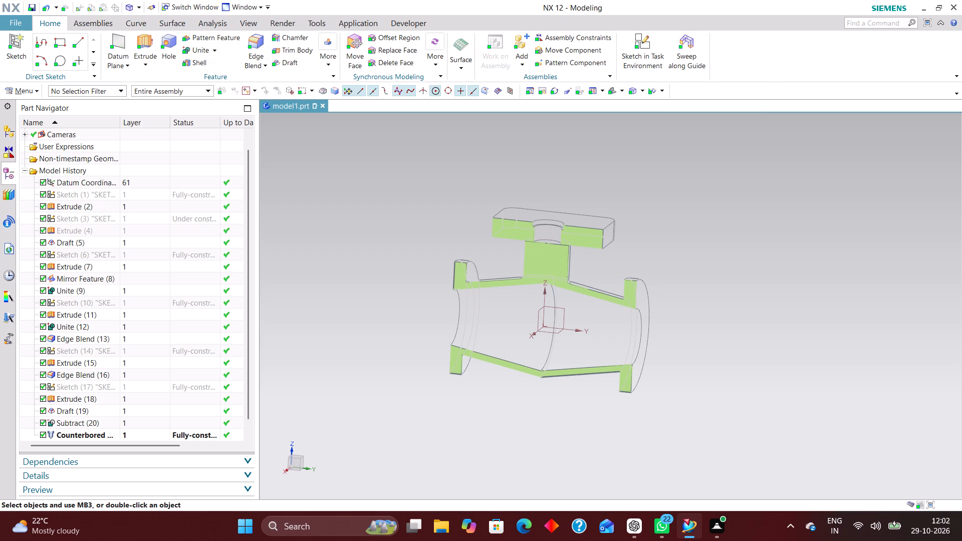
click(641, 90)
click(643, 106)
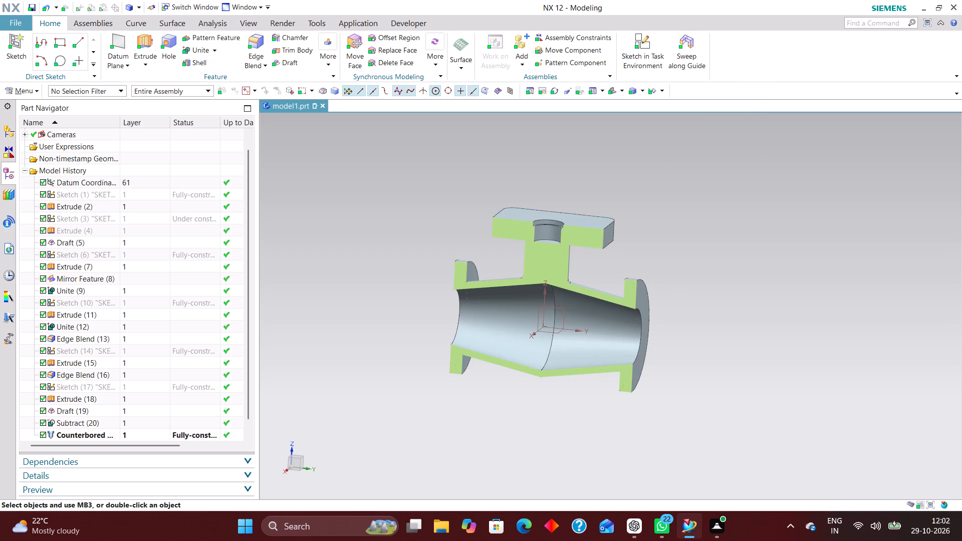
Hide the main valve body to isolate the top flange, and show it again.
right_drag(592, 307, 585, 404)
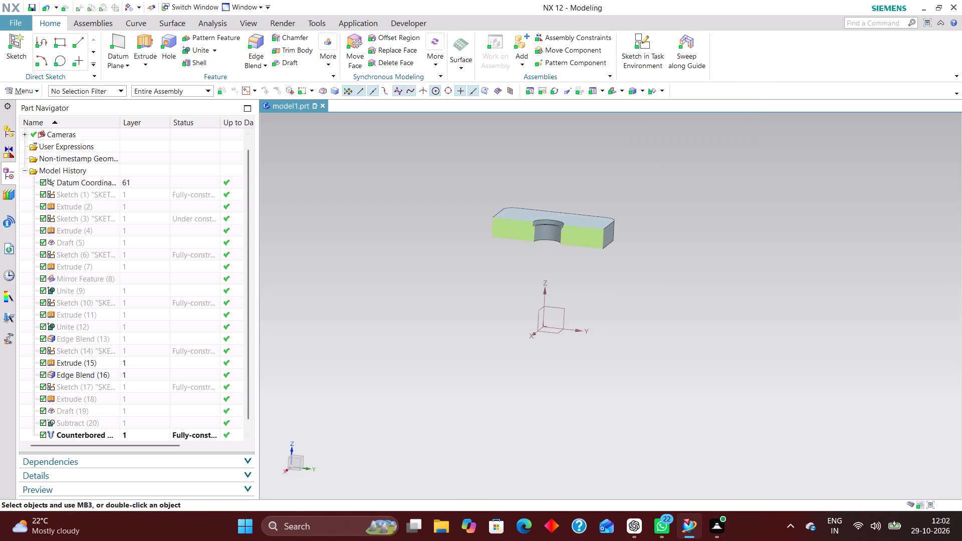
right_click(134, 421)
click(163, 118)
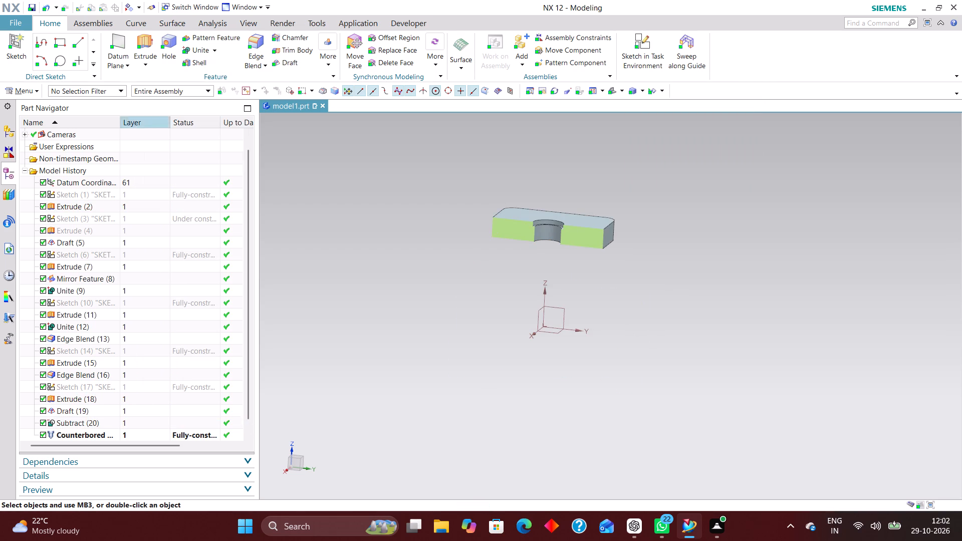
Roll the model history back by making Draft (19) the current feature.
scroll(223, 348, down, 1)
middle_drag(720, 302, 717, 305)
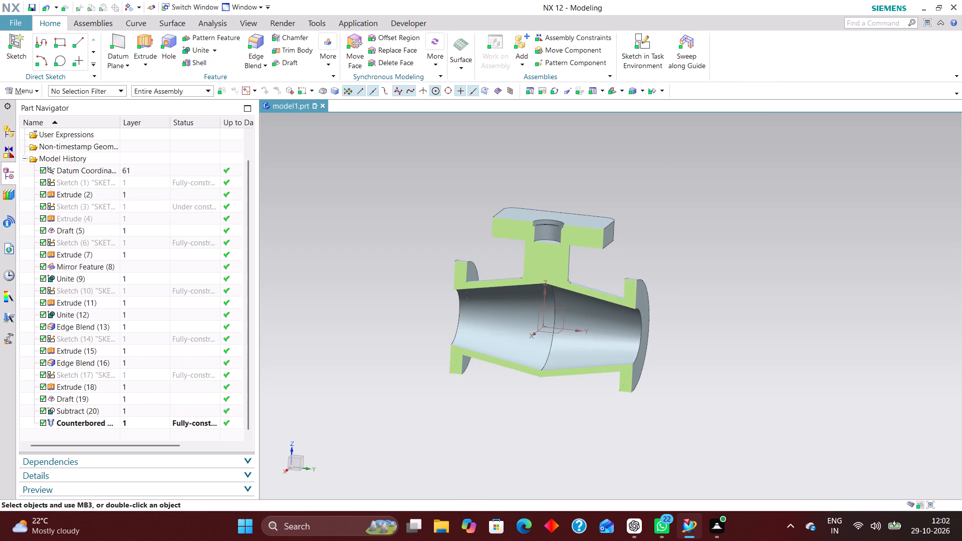
middle_drag(717, 305, 671, 330)
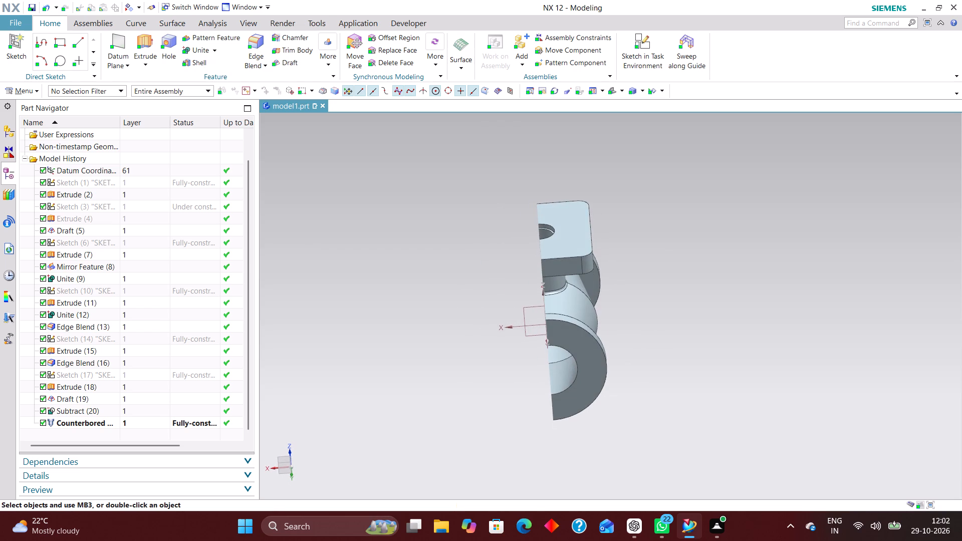
scroll(75, 384, down, 2)
click(87, 385)
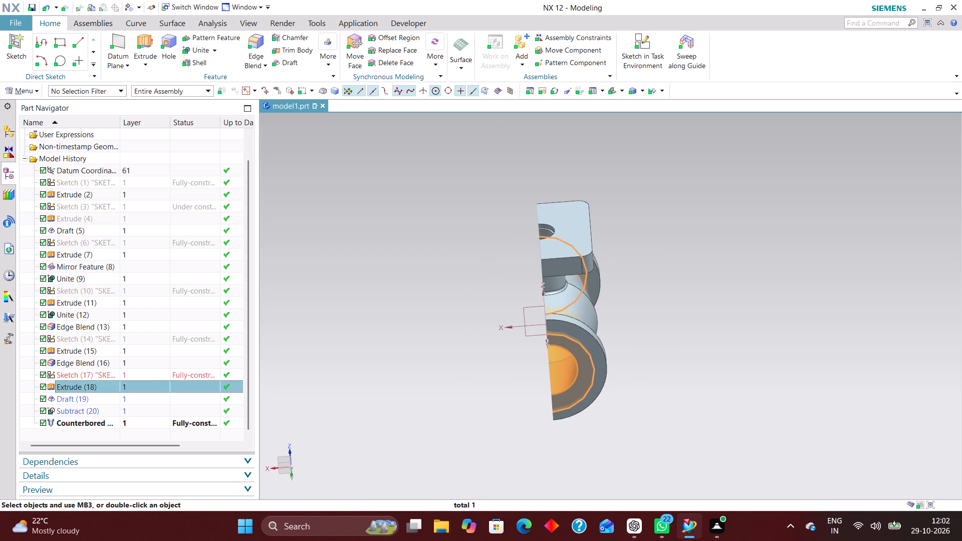
click(91, 397)
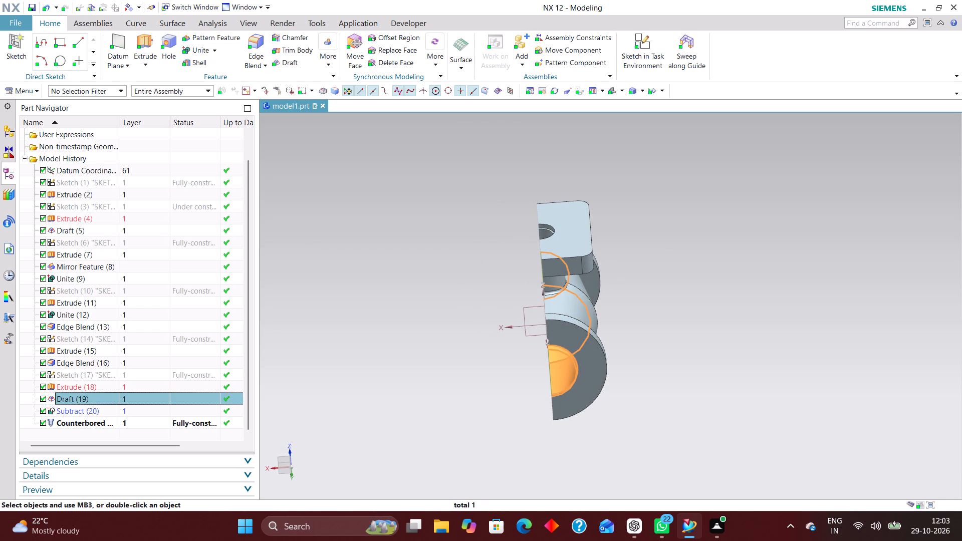
click(108, 409)
click(108, 399)
right_click(108, 396)
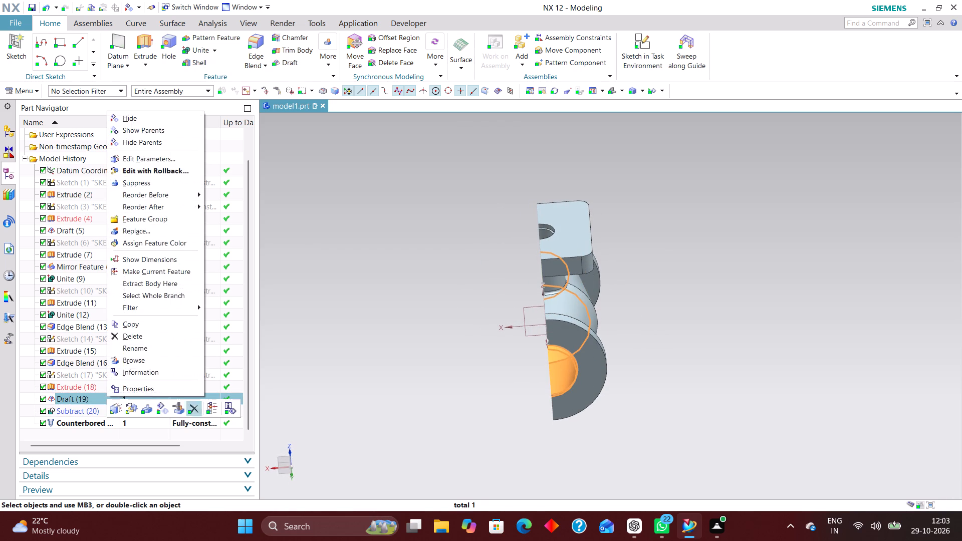
click(214, 411)
Unite the top flange with the main valve body, using the valve body as the target.
middle_drag(740, 350, 732, 382)
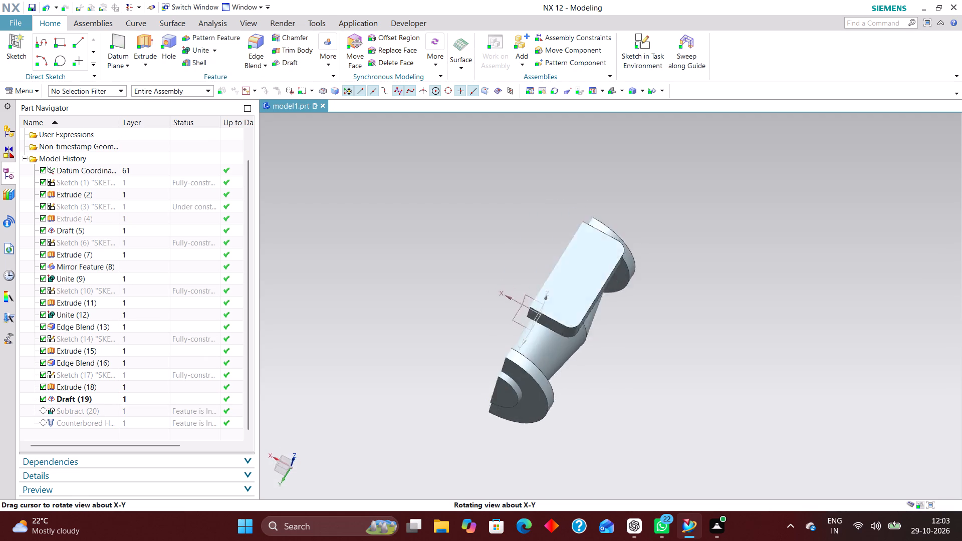
middle_drag(732, 382, 710, 364)
click(194, 46)
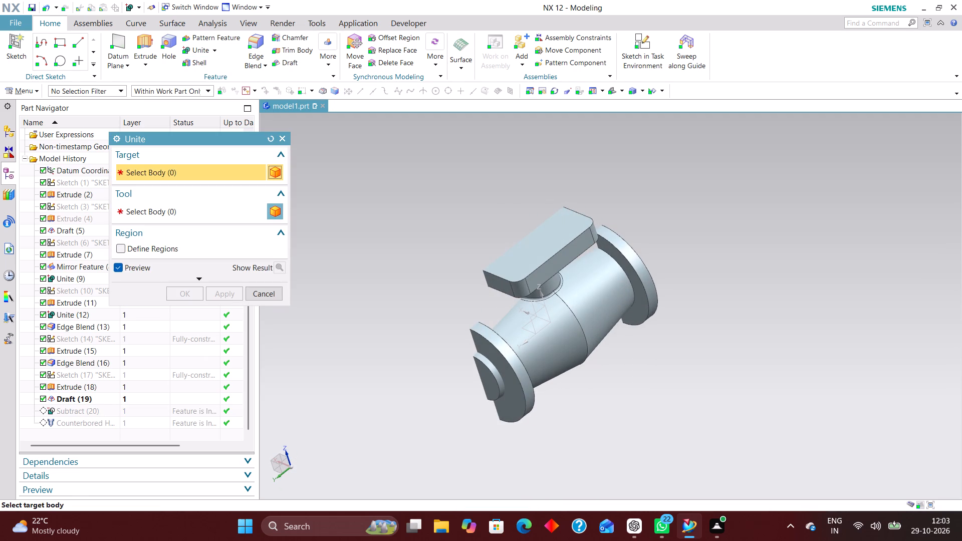
click(555, 371)
click(516, 274)
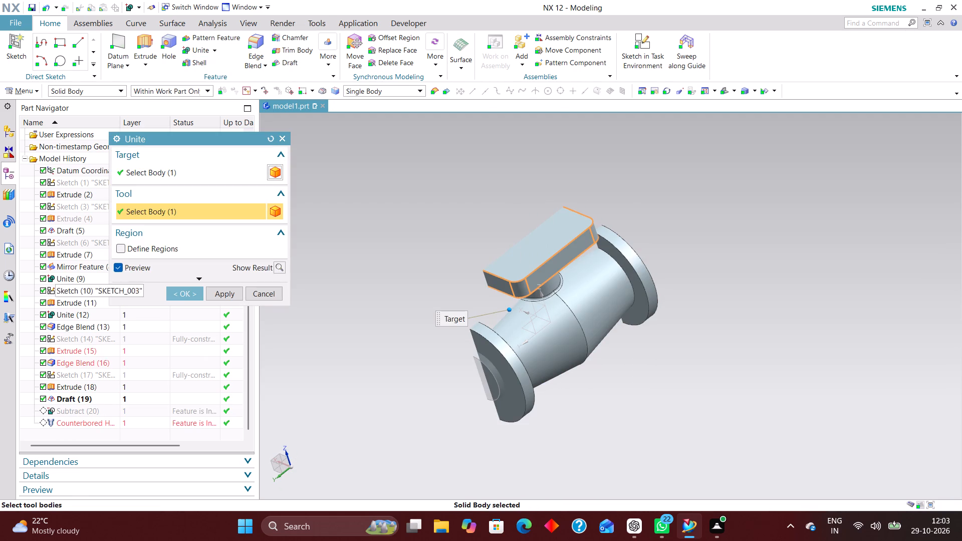
click(187, 289)
middle_drag(304, 366, 370, 348)
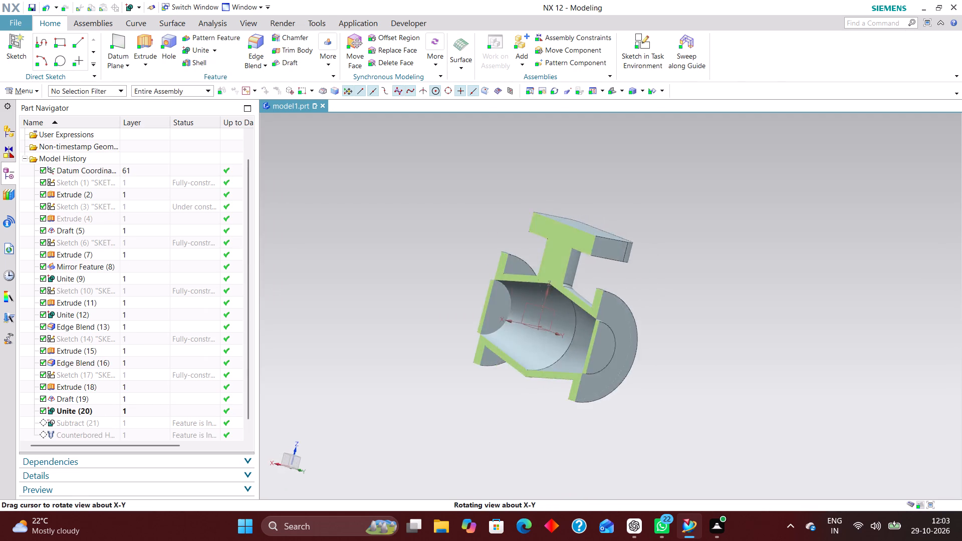
middle_drag(370, 348, 323, 351)
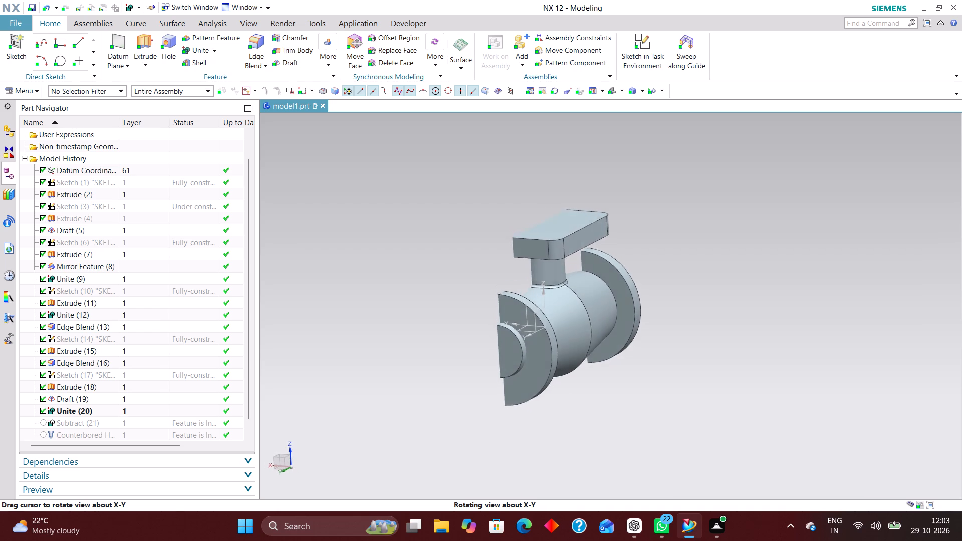
middle_drag(323, 351, 324, 353)
Roll the model history forward by making the counterbored hole the current feature, and inspect the sectioned bore.
scroll(97, 407, down, 2)
click(138, 422)
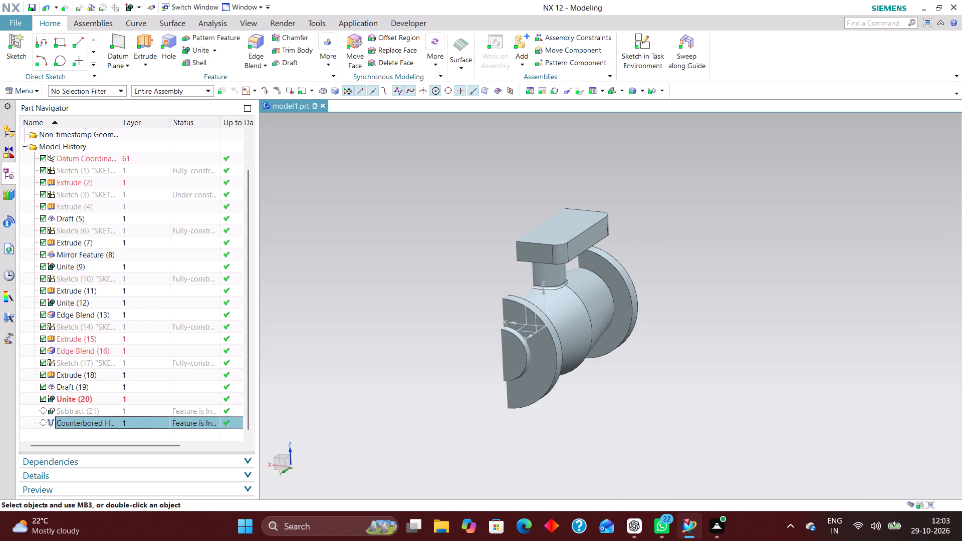
right_click(136, 422)
click(210, 434)
middle_drag(370, 389, 386, 414)
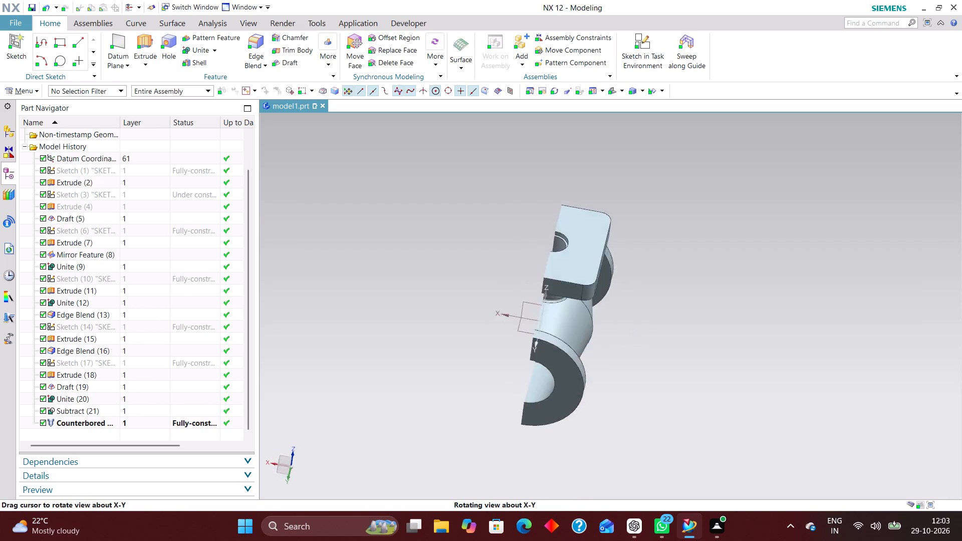
middle_drag(386, 414, 400, 444)
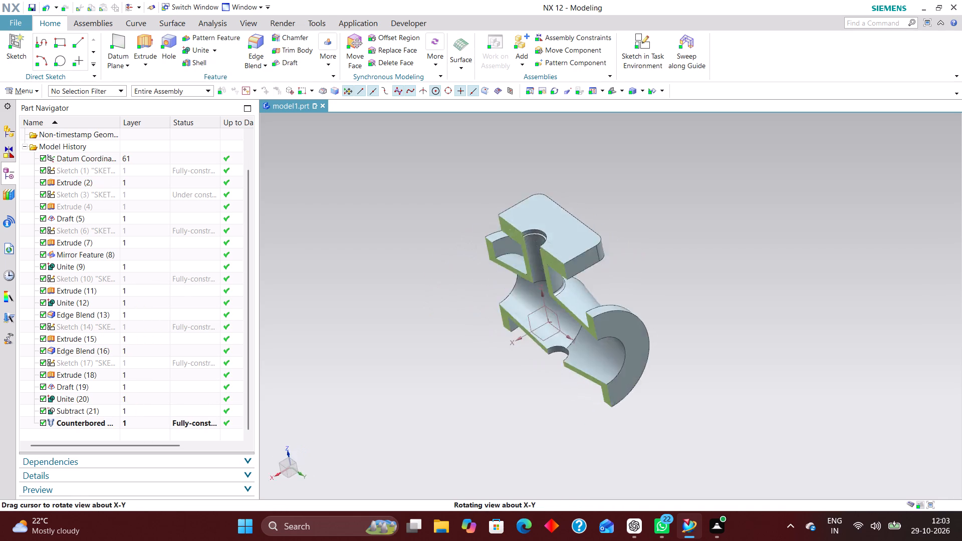
middle_drag(400, 444, 397, 429)
middle_click(400, 428)
Change the depth limit of the neck's counterbored hole to Until Next.
click(141, 420)
right_click(141, 419)
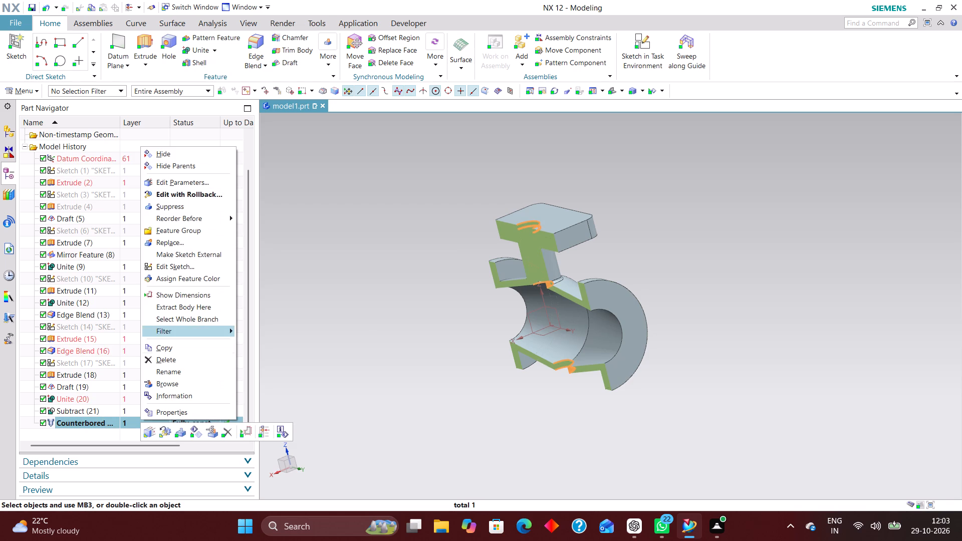
click(197, 194)
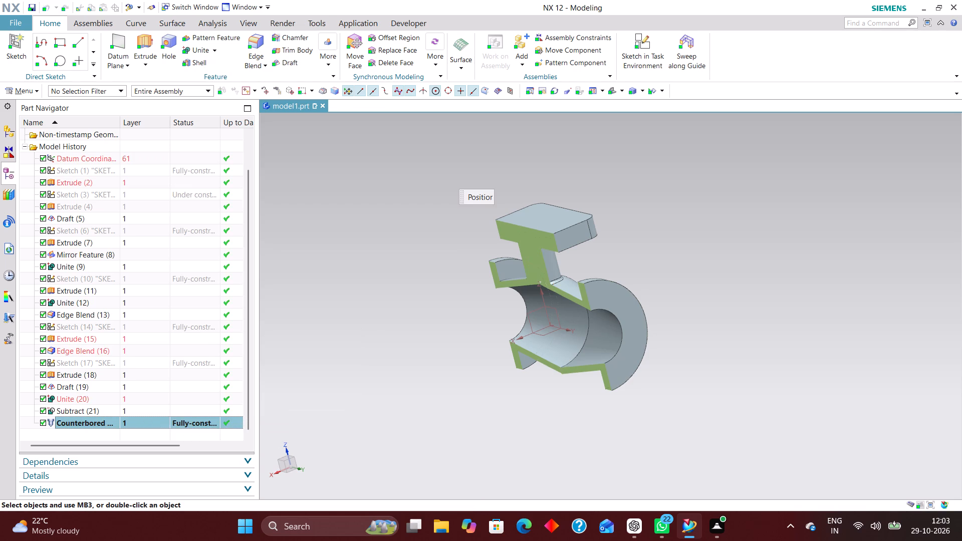
click(266, 346)
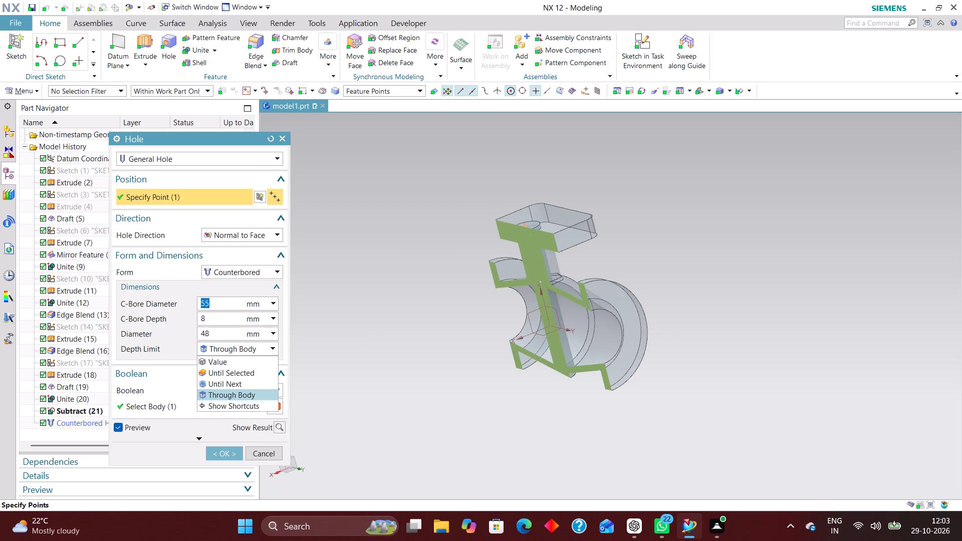
click(239, 384)
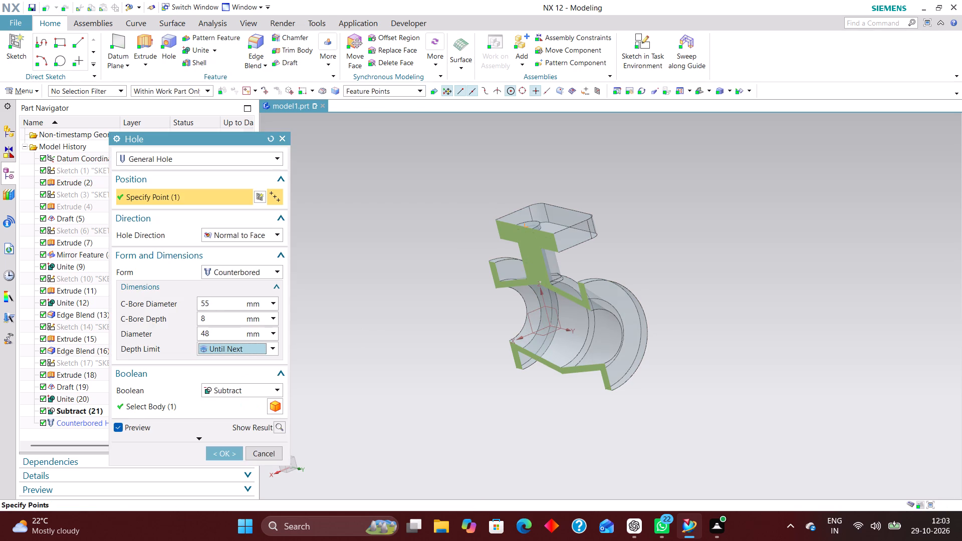
click(218, 456)
Move the X section plane clear of the valve body, to an offset of 323 mm.
scroll(400, 409, up, 1)
middle_drag(414, 417, 446, 392)
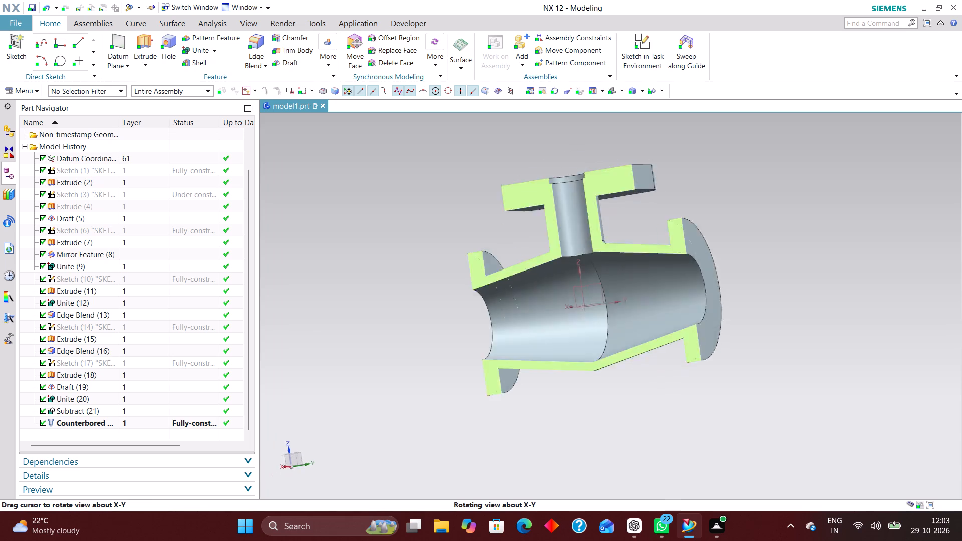
middle_drag(446, 392, 417, 426)
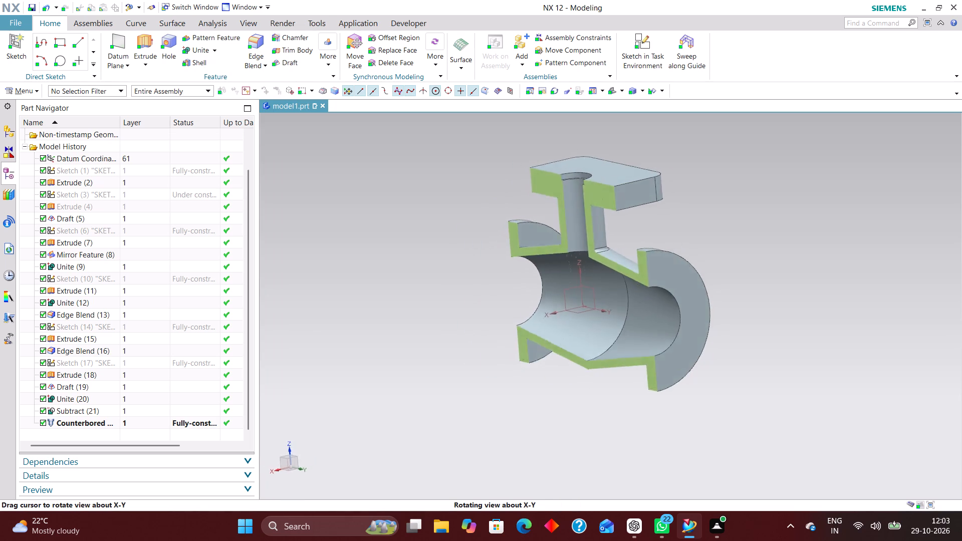
middle_drag(417, 426, 392, 429)
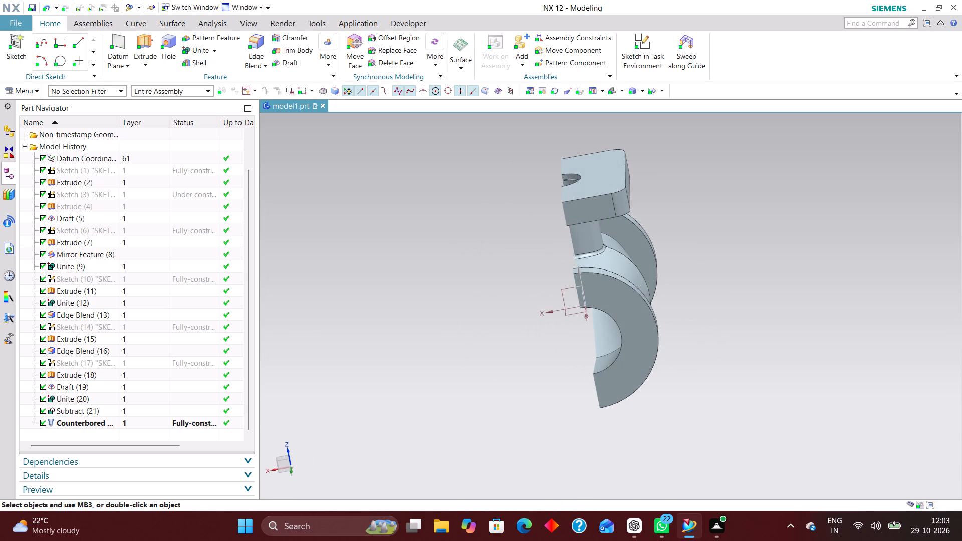
key(ctrl+h)
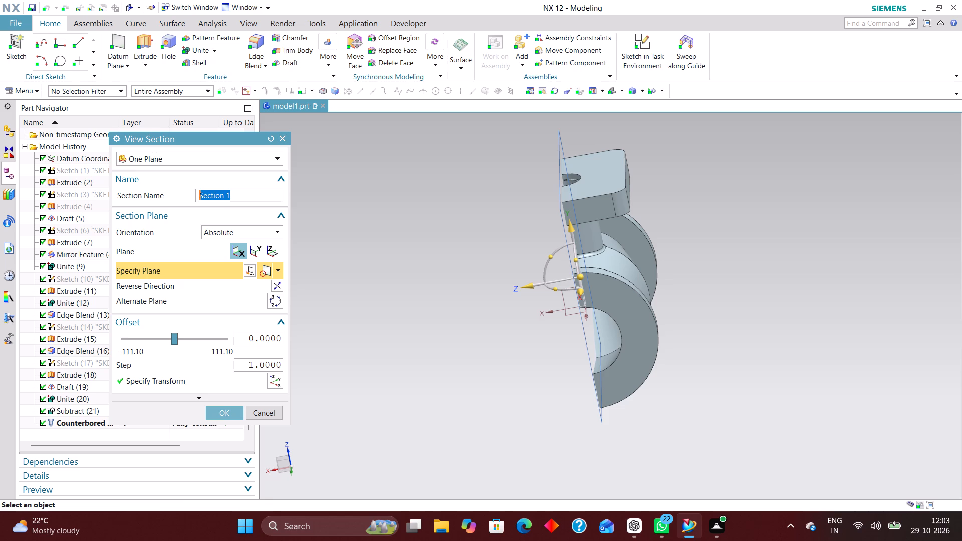
drag(524, 284, 301, 305)
middle_drag(434, 317, 463, 304)
click(217, 412)
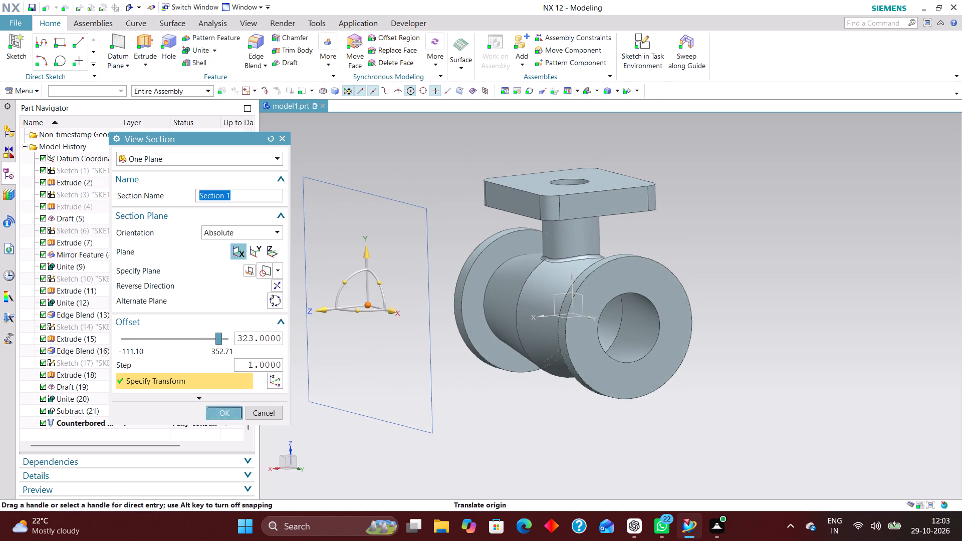
Examine the whole unsectioned valve body from several sides and return to the isometric view.
middle_drag(472, 413, 589, 420)
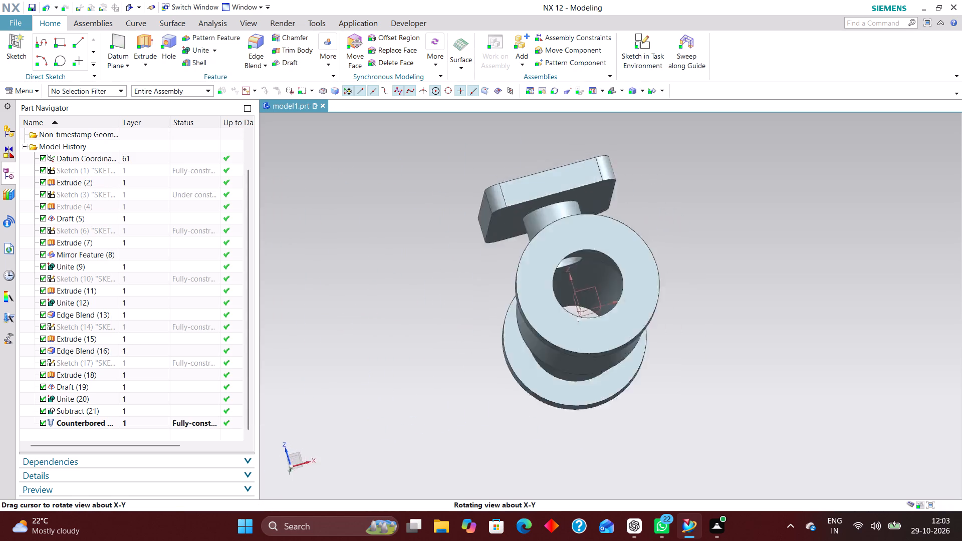
middle_drag(589, 420, 381, 450)
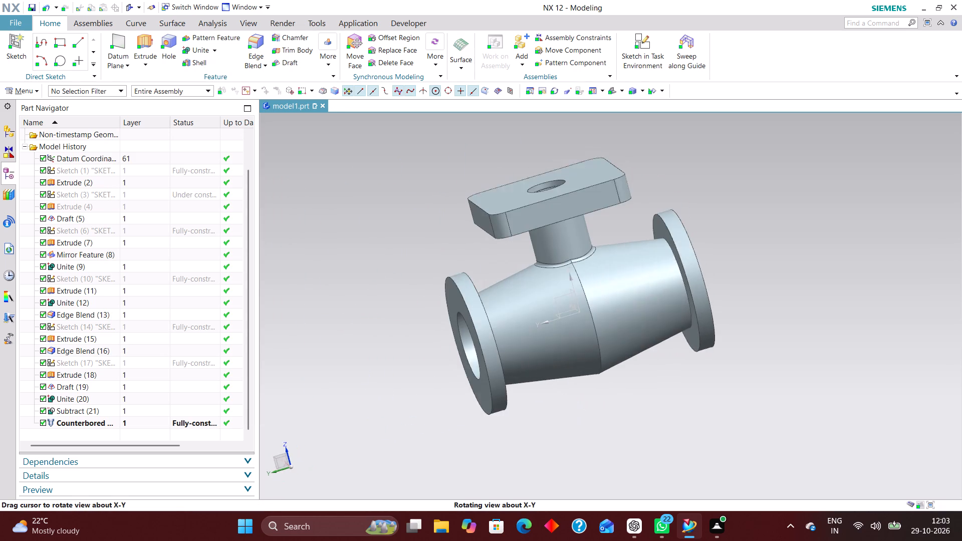
middle_drag(381, 450, 381, 450)
middle_drag(330, 436, 314, 434)
middle_drag(682, 389, 651, 413)
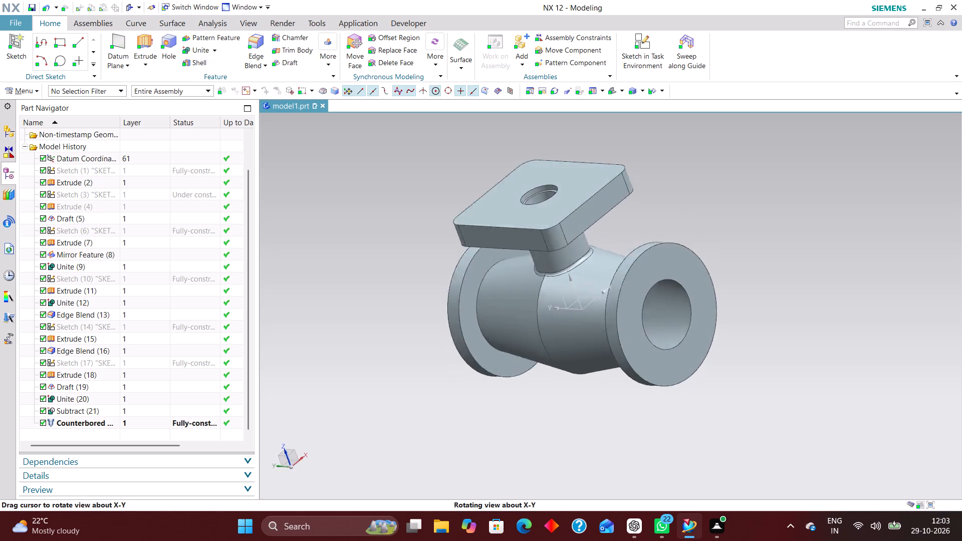
middle_drag(651, 413, 660, 413)
scroll(660, 412, up, 1)
scroll(773, 293, up, 1)
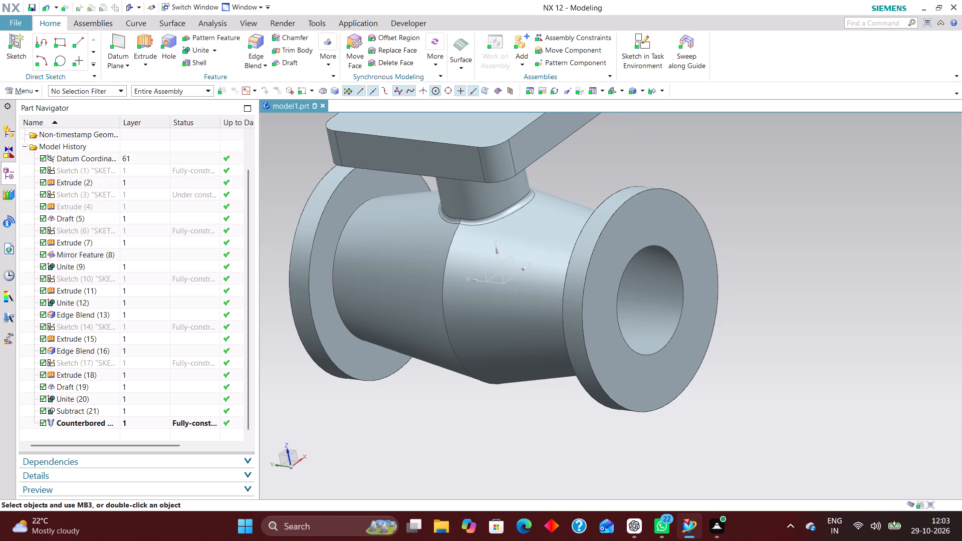
key(End)
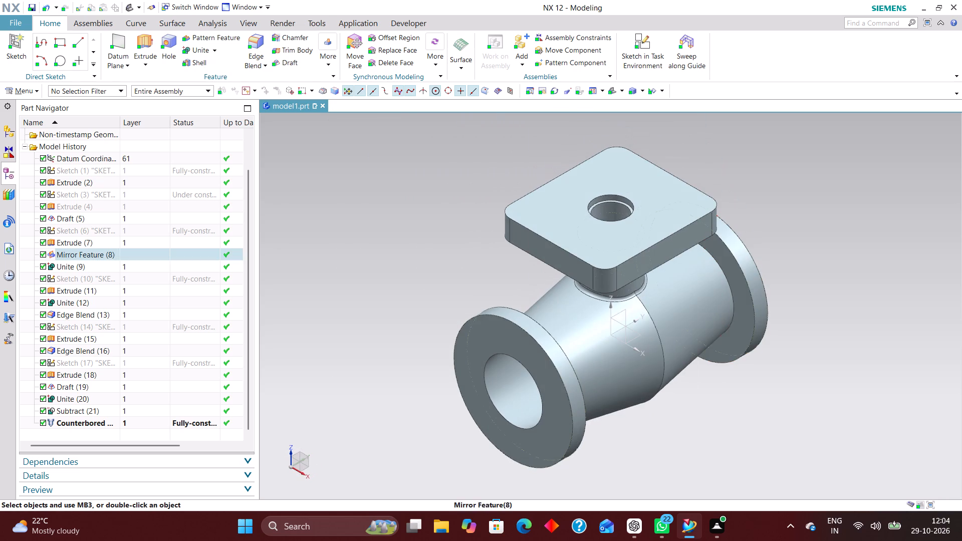
Cut four simple 18 mm diameter holes in the top flange, centred on its rounded corners, with depth limit Until Next.
click(169, 37)
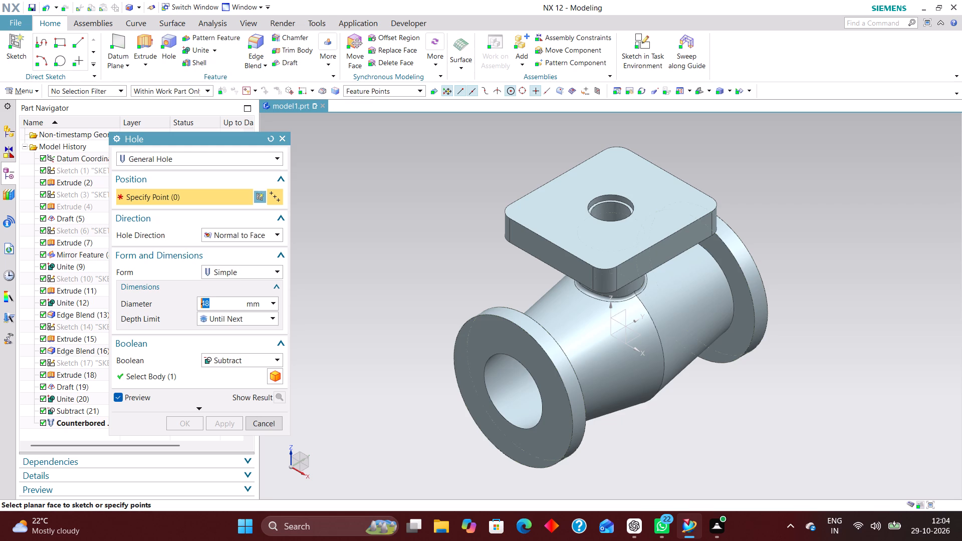
scroll(513, 235, up, 3)
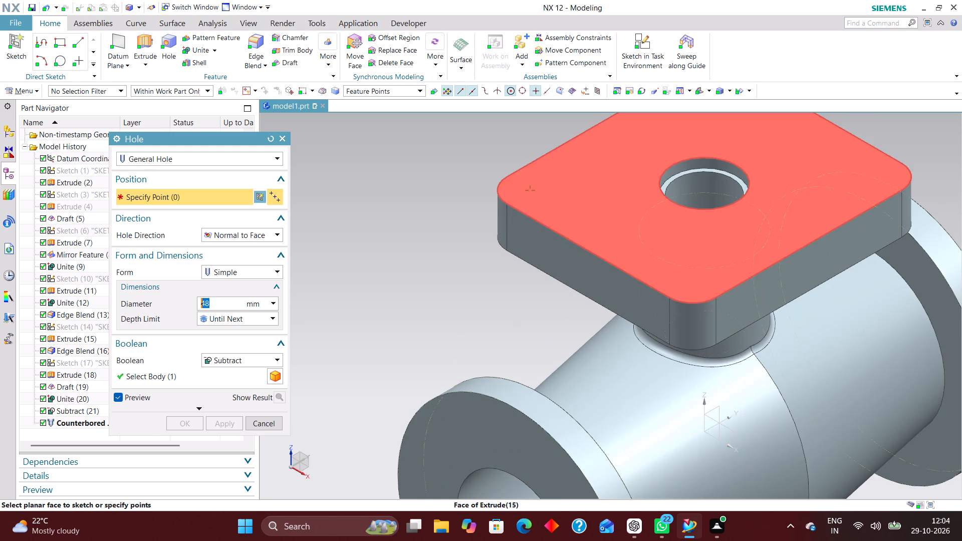
click(499, 194)
scroll(456, 228, down, 2)
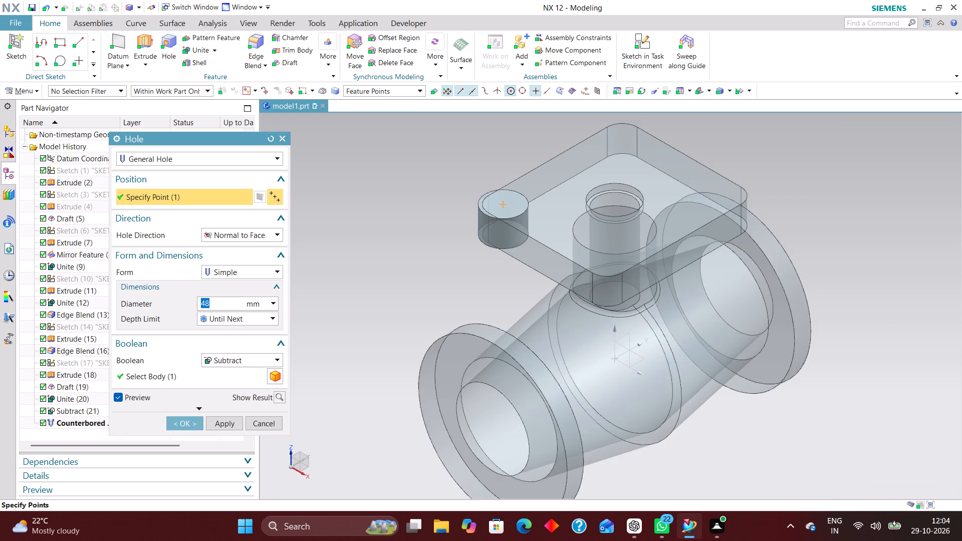
click(609, 273)
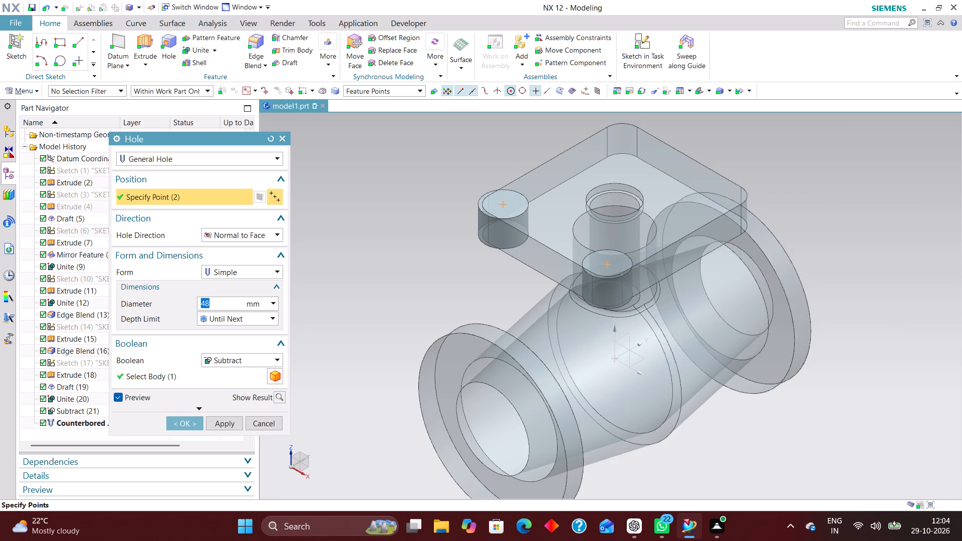
click(624, 120)
click(750, 194)
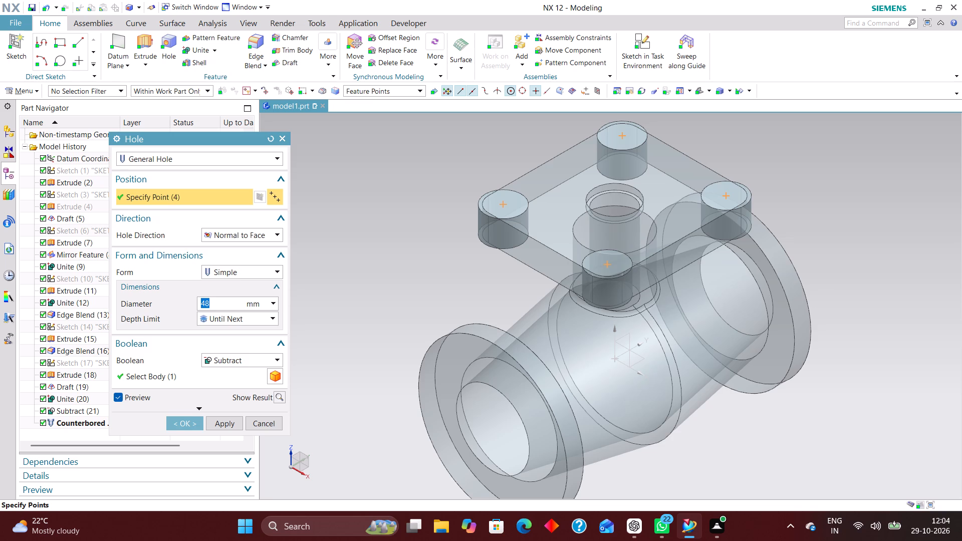
text(18)
key(Return)
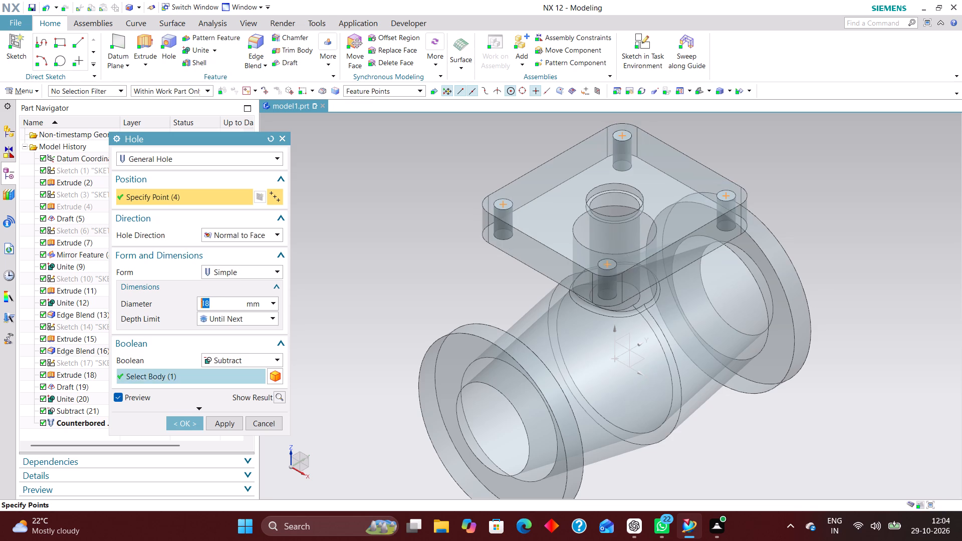
click(187, 427)
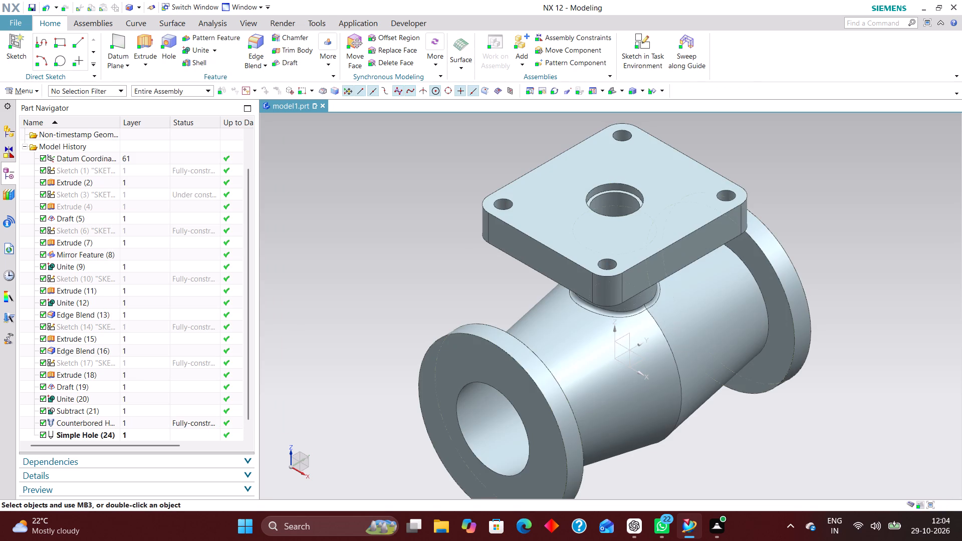
Blend the edges where the tapered body meets the inner faces of both round end flanges with a 5 mm radius.
middle_drag(567, 333, 554, 317)
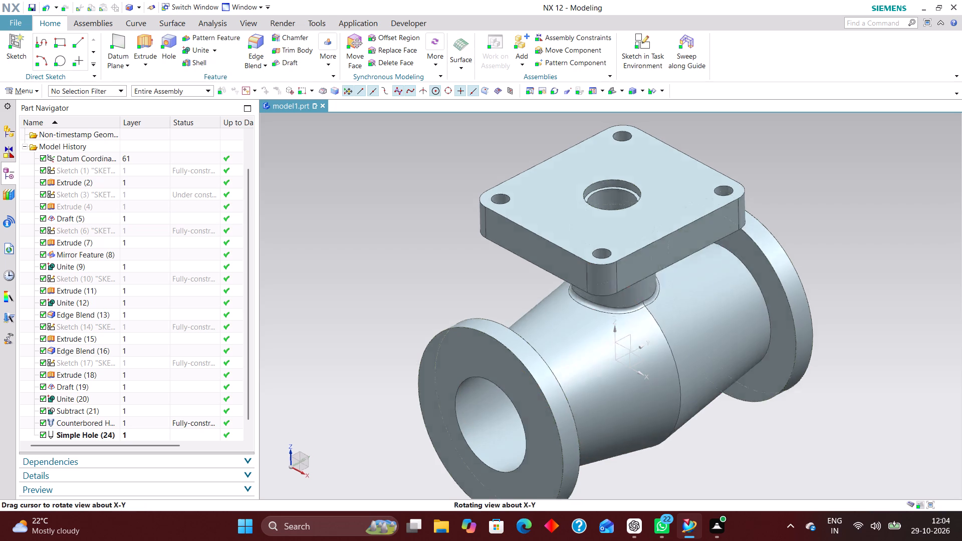
middle_drag(554, 317, 543, 313)
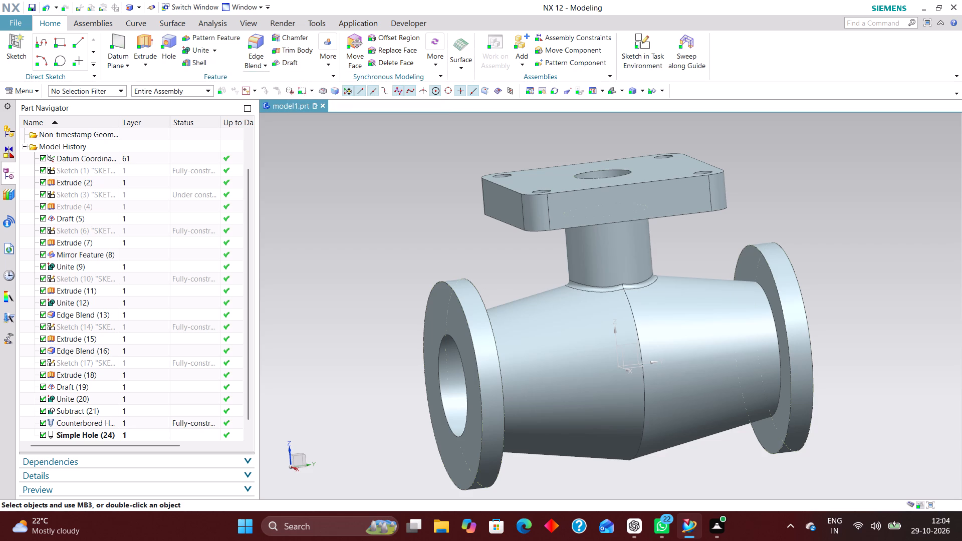
click(256, 43)
scroll(753, 357, up, 4)
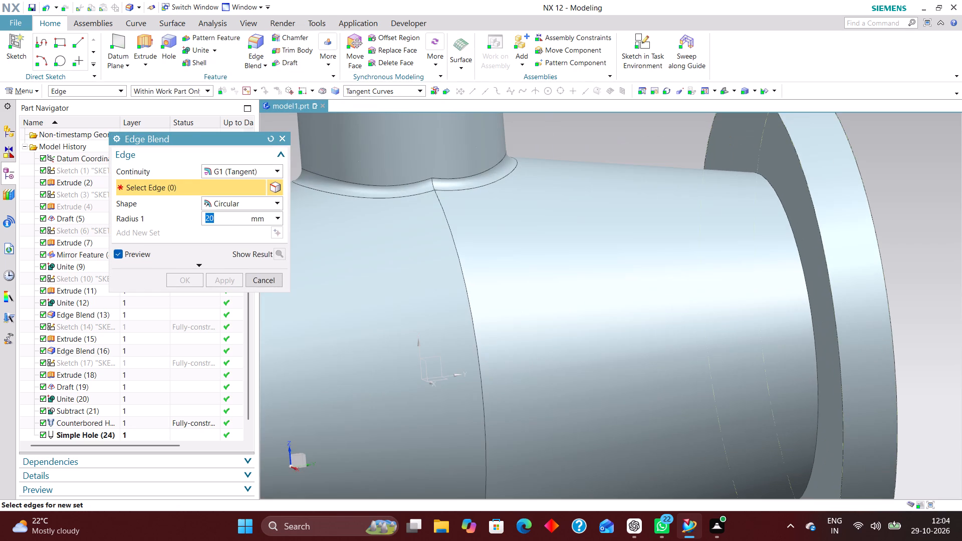
click(812, 335)
scroll(717, 285, down, 3)
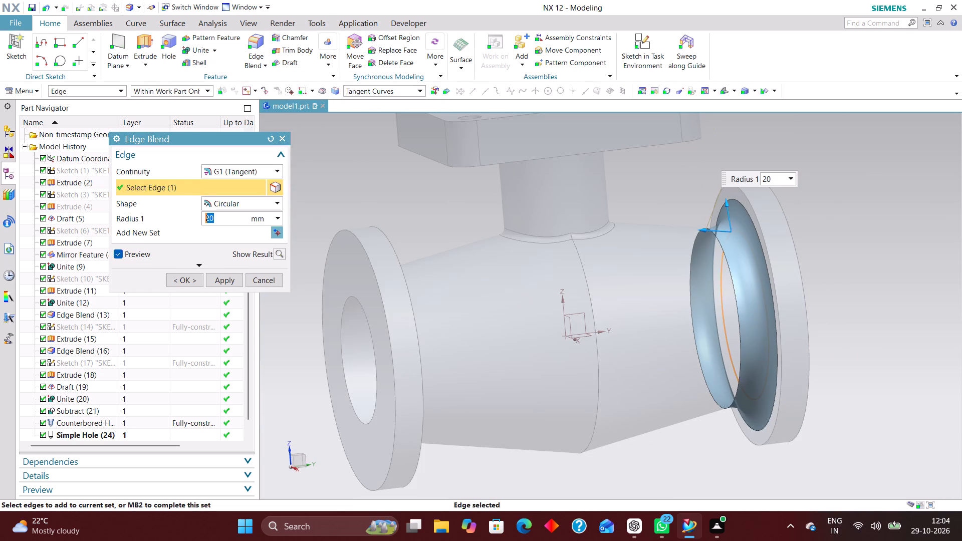
key(5)
key(Return)
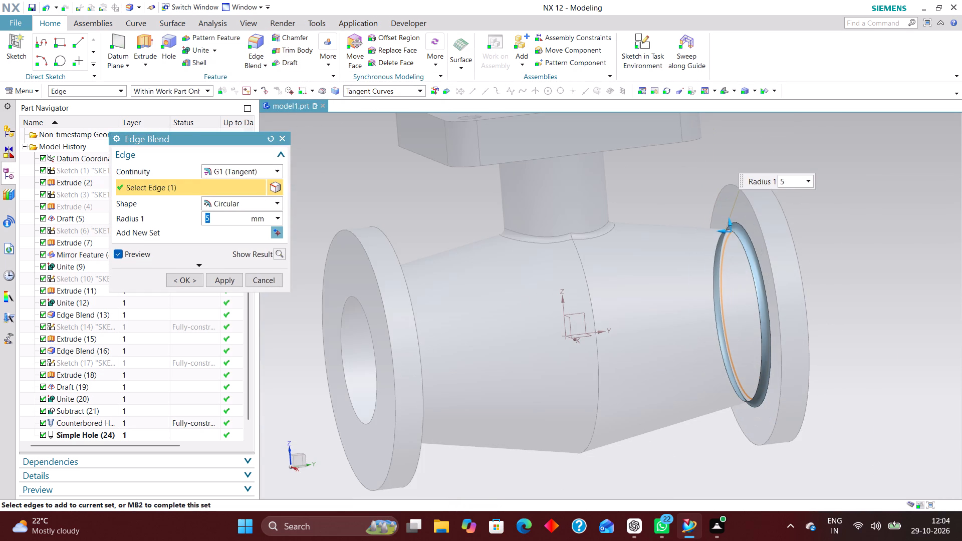
middle_drag(591, 323, 590, 323)
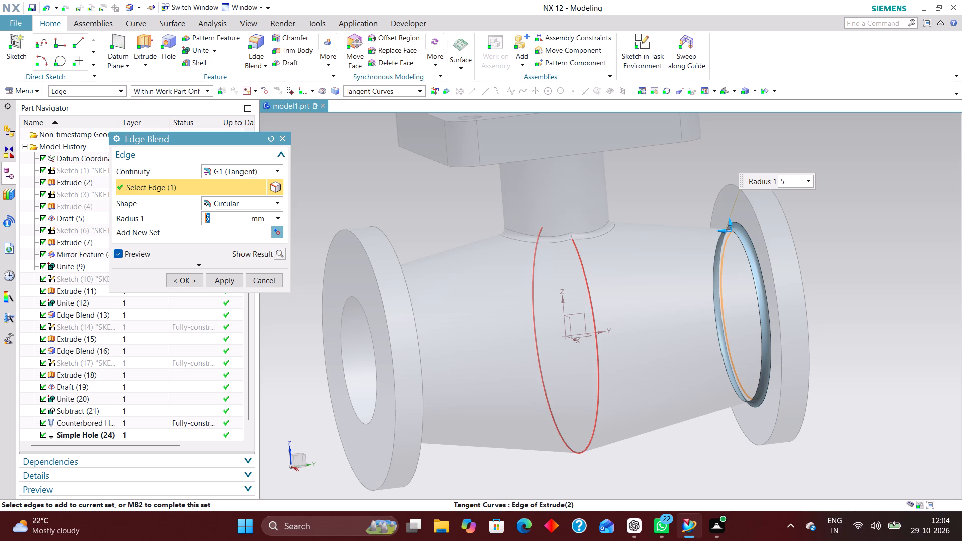
middle_drag(590, 323, 545, 326)
middle_click(562, 327)
click(381, 372)
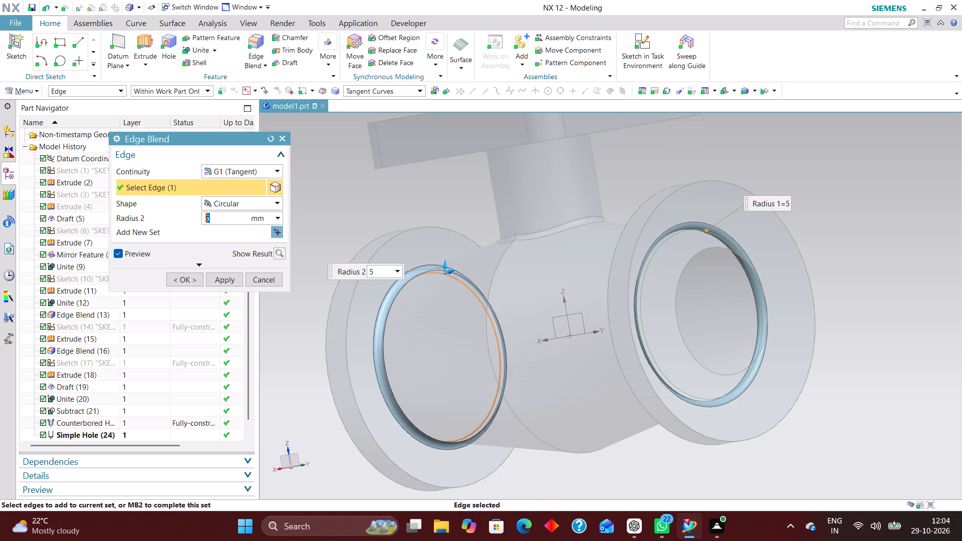
middle_drag(458, 326, 502, 329)
scroll(502, 329, up, 1)
click(189, 279)
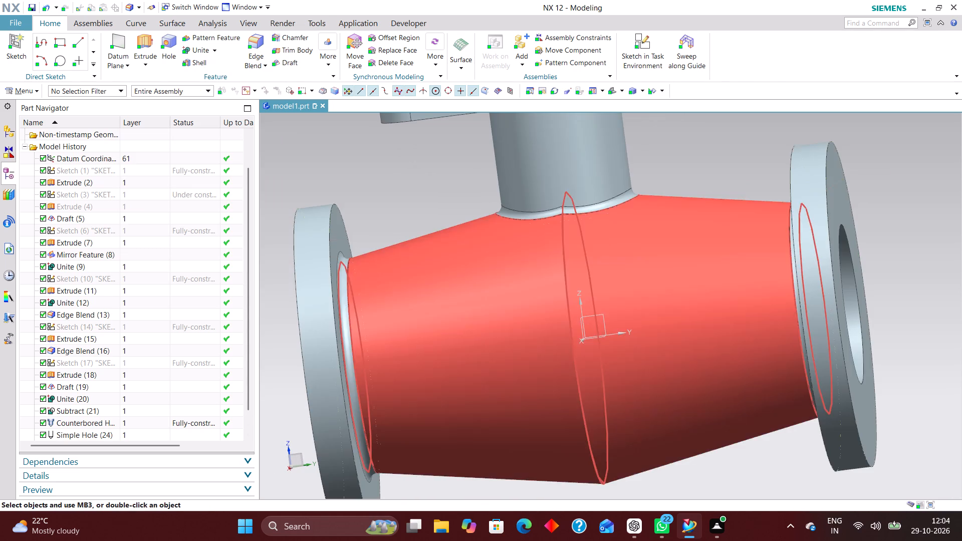
Examine the valve body with its blended end flanges and the latest features in the model history.
scroll(373, 300, down, 3)
middle_drag(409, 324, 438, 363)
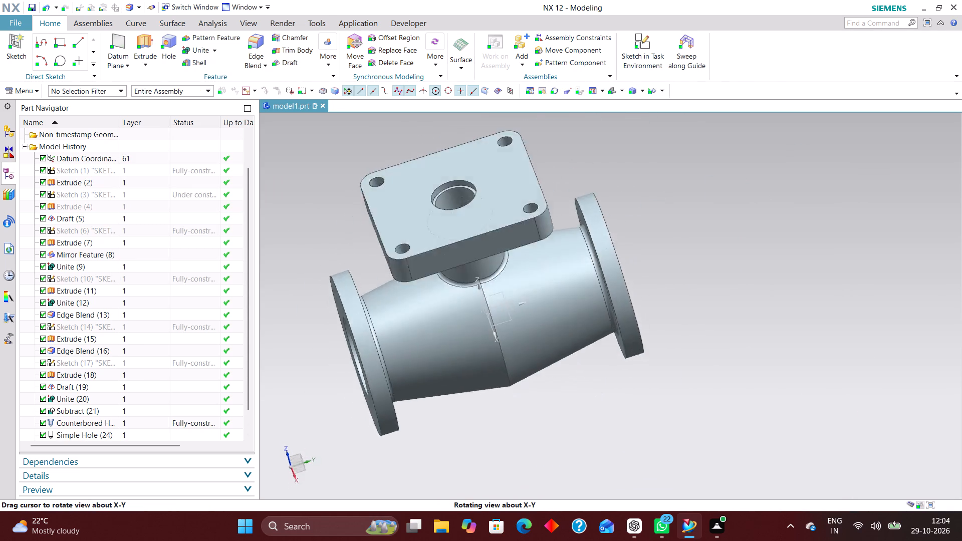
middle_drag(438, 363, 465, 351)
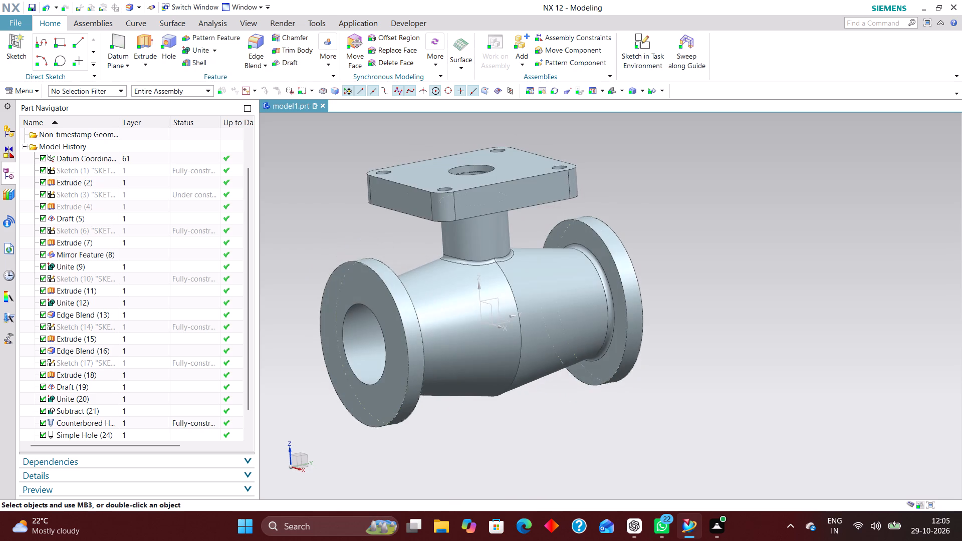
scroll(649, 342, down, 3)
scroll(626, 332, up, 2)
middle_drag(714, 326, 715, 332)
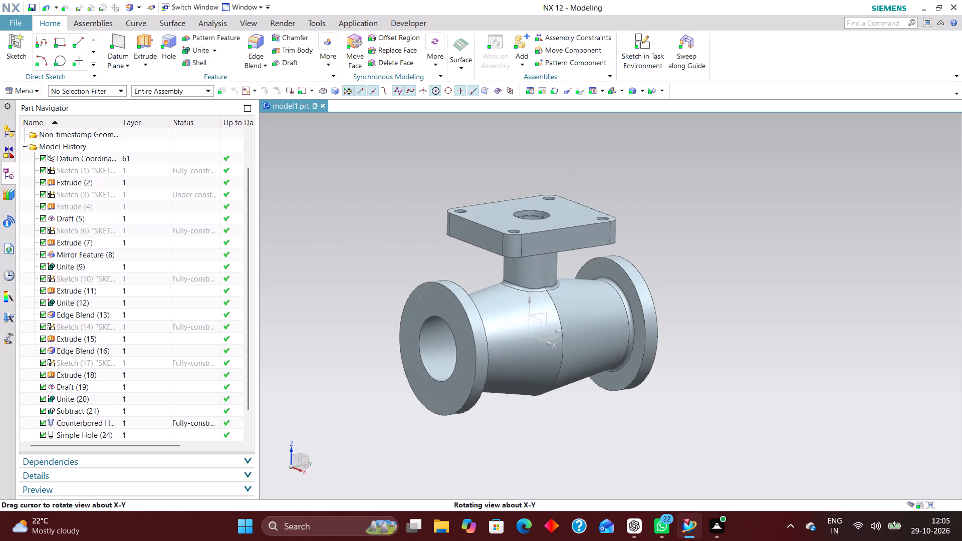
middle_drag(715, 332, 711, 335)
scroll(523, 347, up, 4)
scroll(627, 348, down, 3)
scroll(602, 365, up, 1)
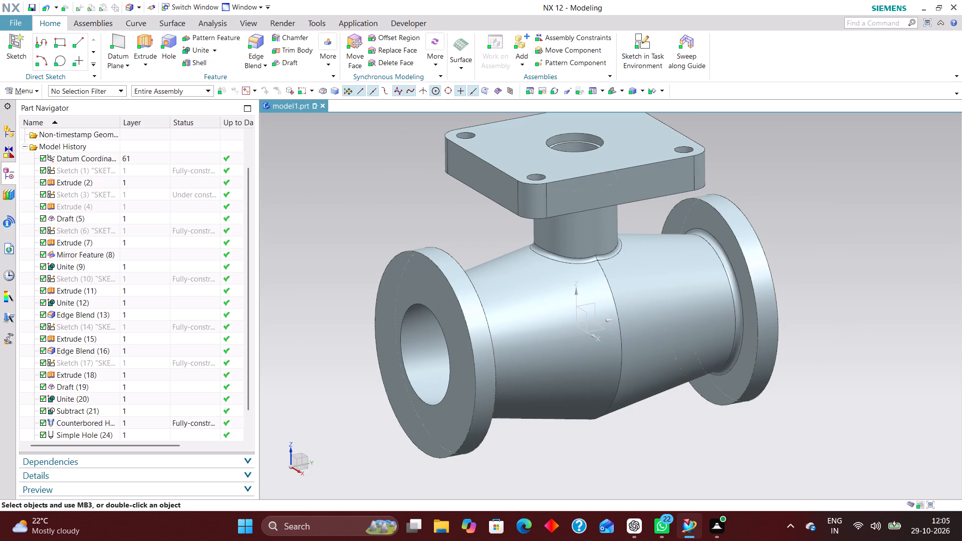
scroll(194, 344, down, 3)
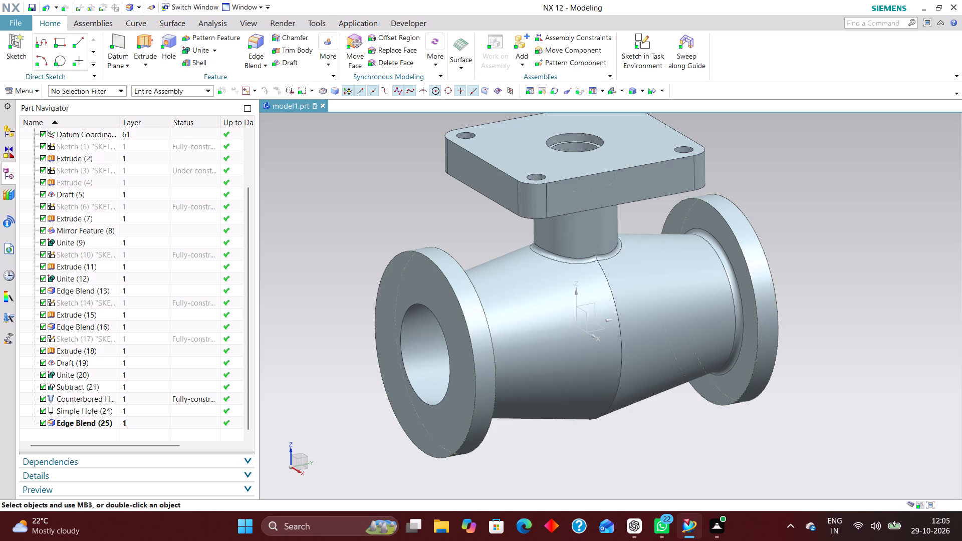
Place a hole position point on the outer face of the -Y round end flange and constrain it onto the vertical axis.
click(635, 36)
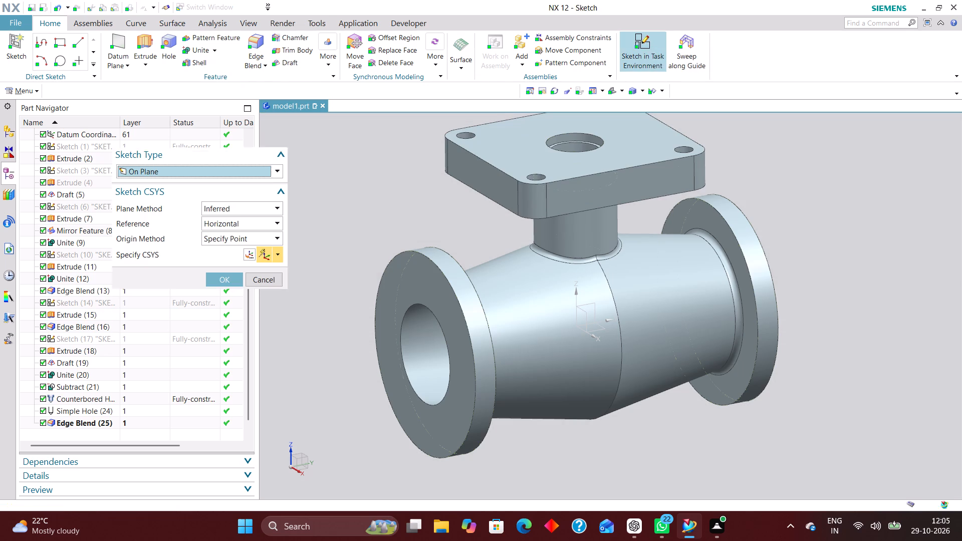
click(268, 277)
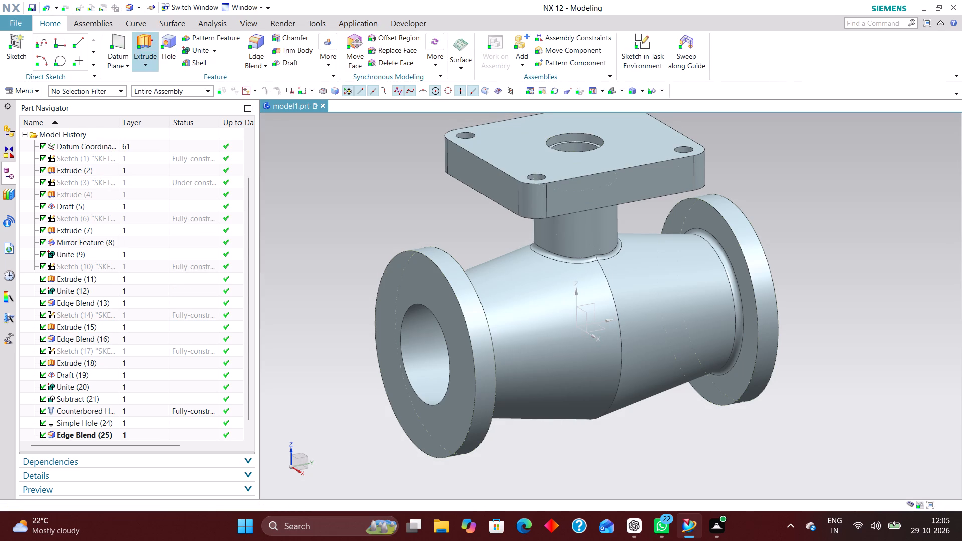
click(172, 46)
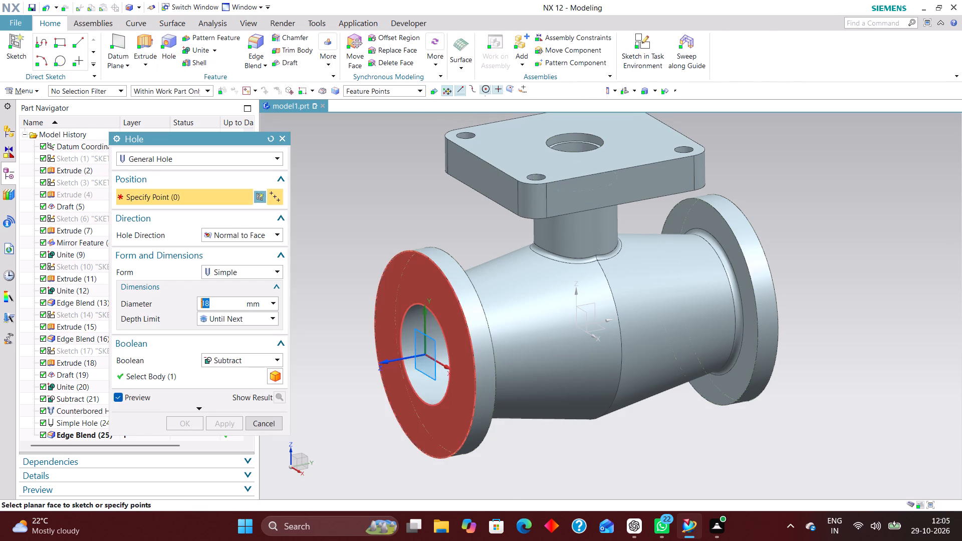
click(423, 273)
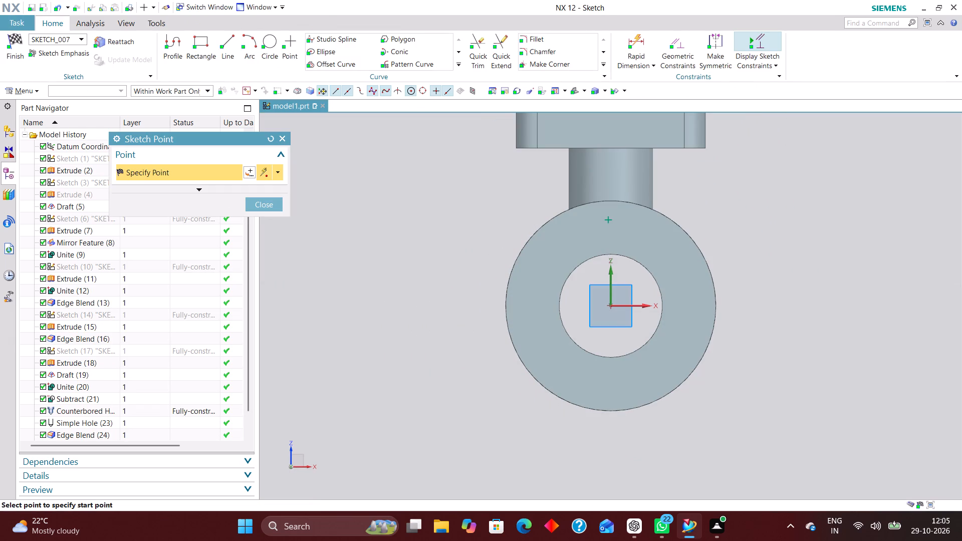
scroll(752, 323, up, 1)
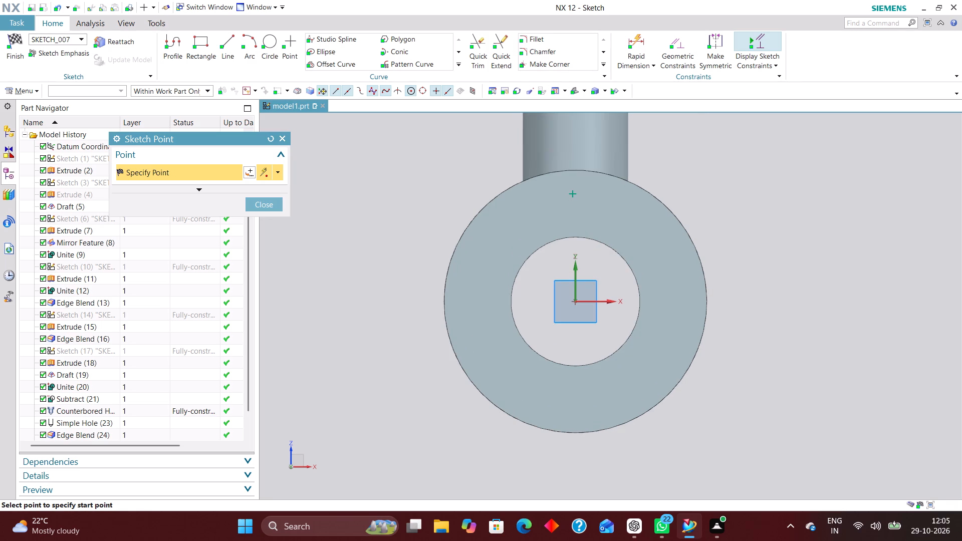
click(262, 202)
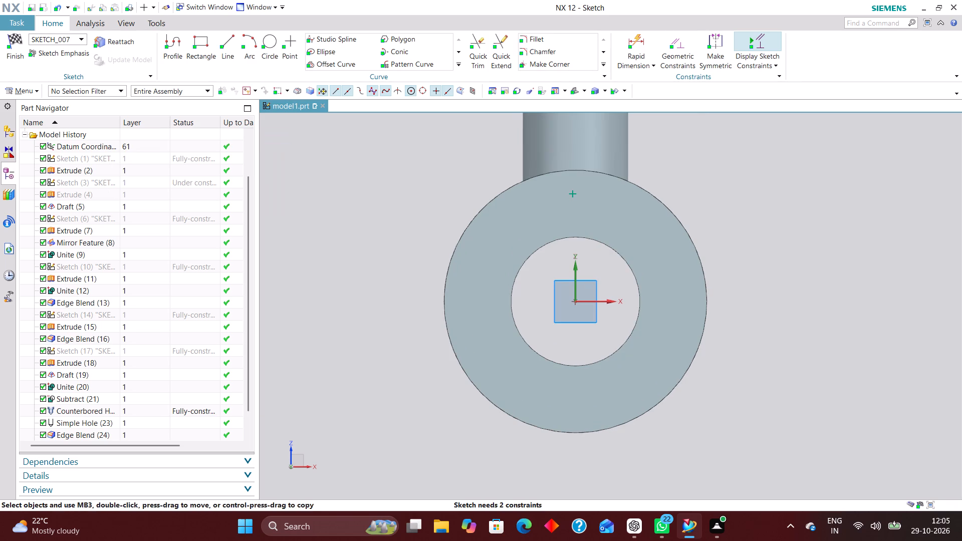
click(683, 43)
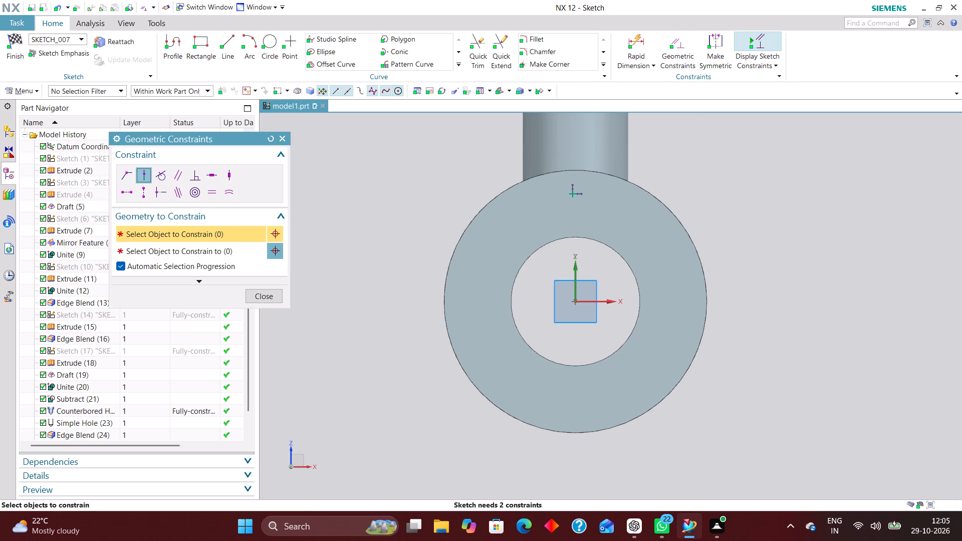
click(573, 191)
click(576, 281)
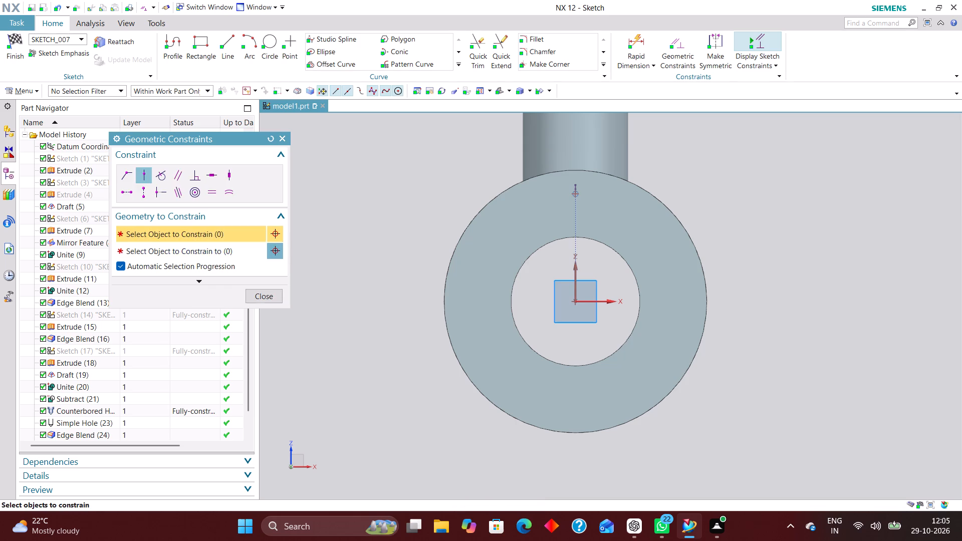
Dimension the hole point 80 mm above the horizontal axis through the flange centre and finish the sketch.
click(634, 43)
click(609, 302)
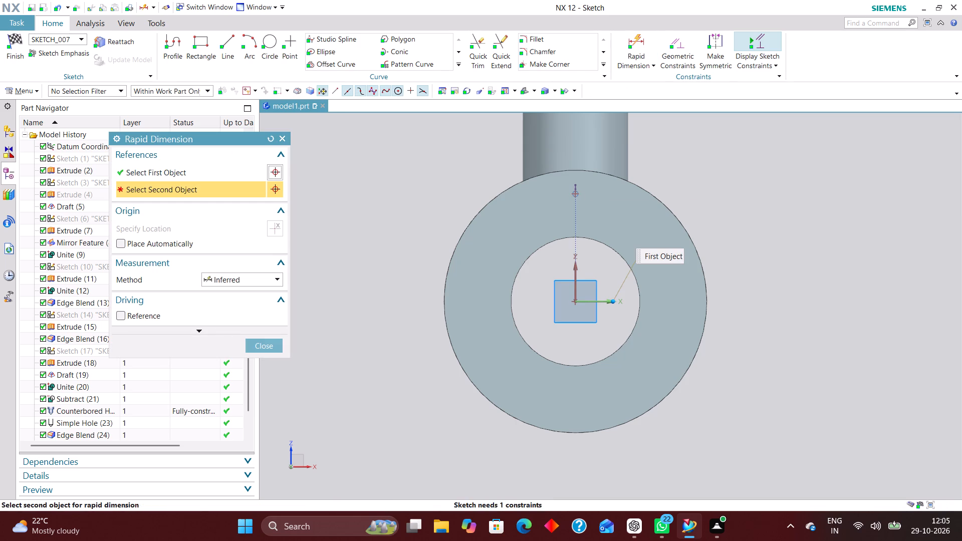
click(576, 191)
click(764, 239)
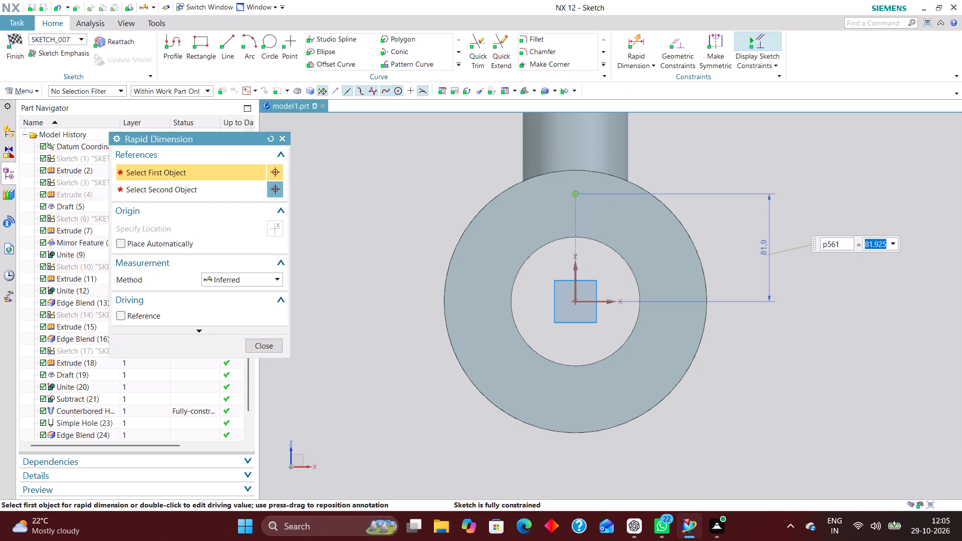
text(80)
key(Return)
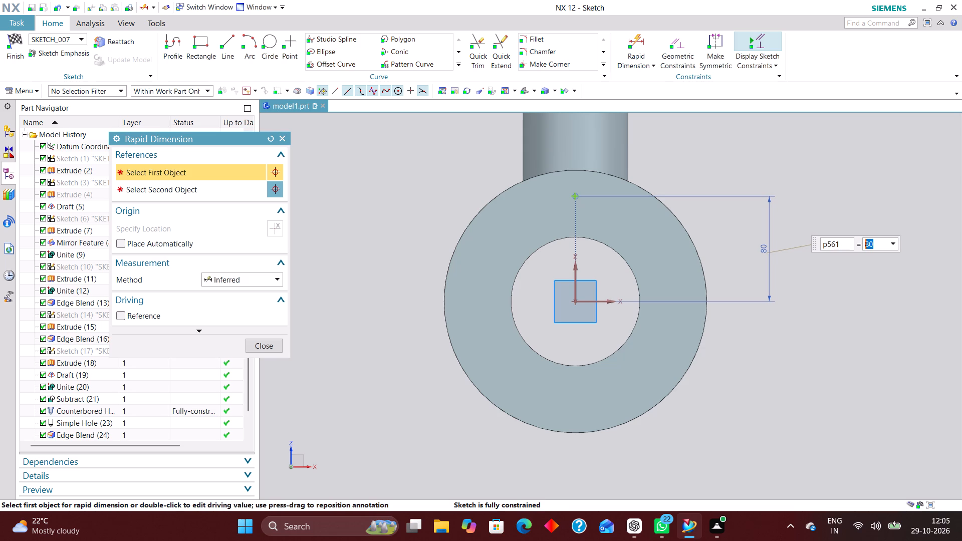
click(271, 345)
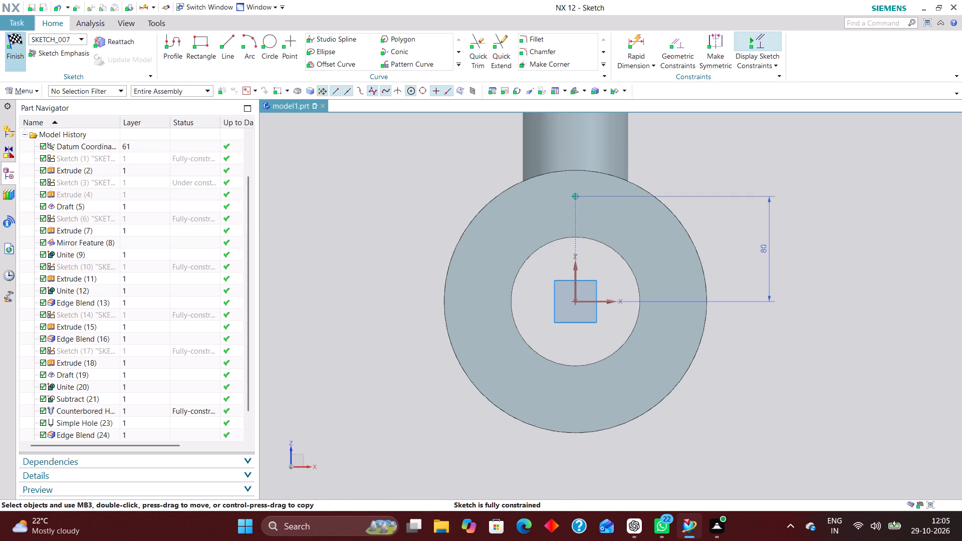
click(17, 38)
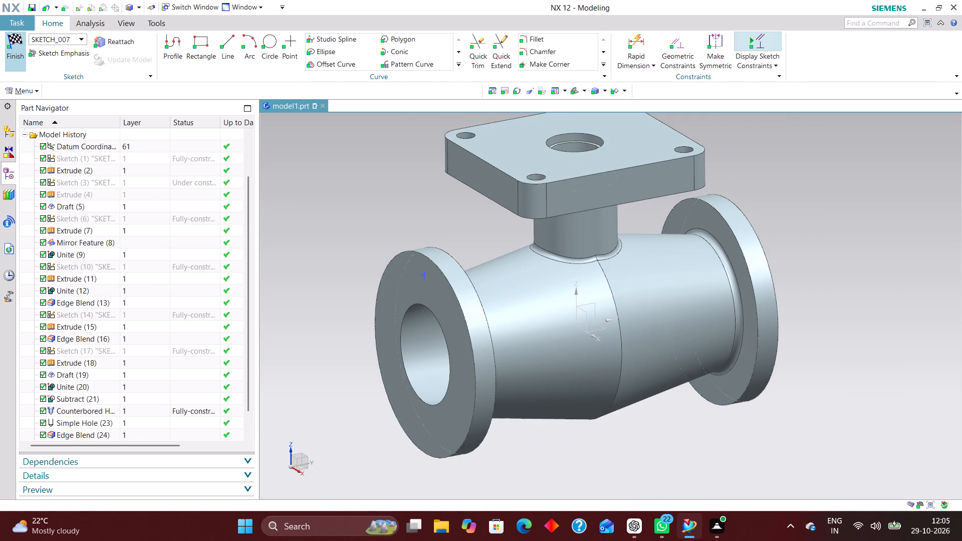
Cut a simple 18 mm diameter hole through the round end flange at the sketched point, with depth limit Until Next.
scroll(393, 184, down, 2)
scroll(383, 233, up, 2)
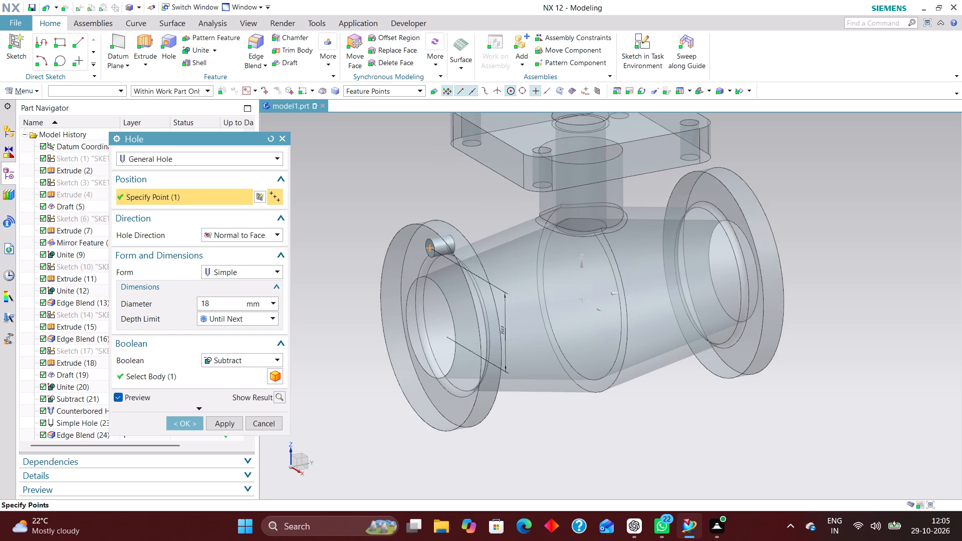
middle_drag(436, 200, 406, 189)
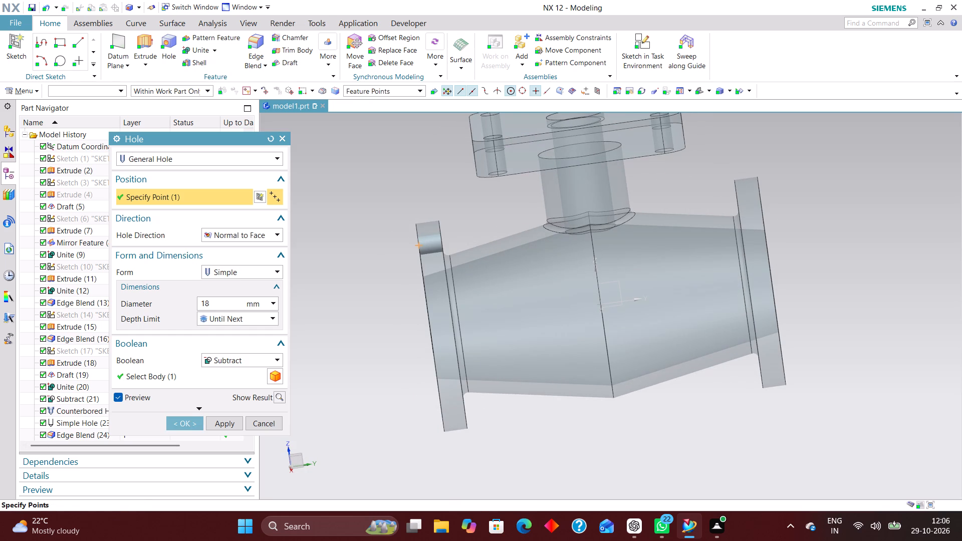
middle_drag(359, 370, 385, 359)
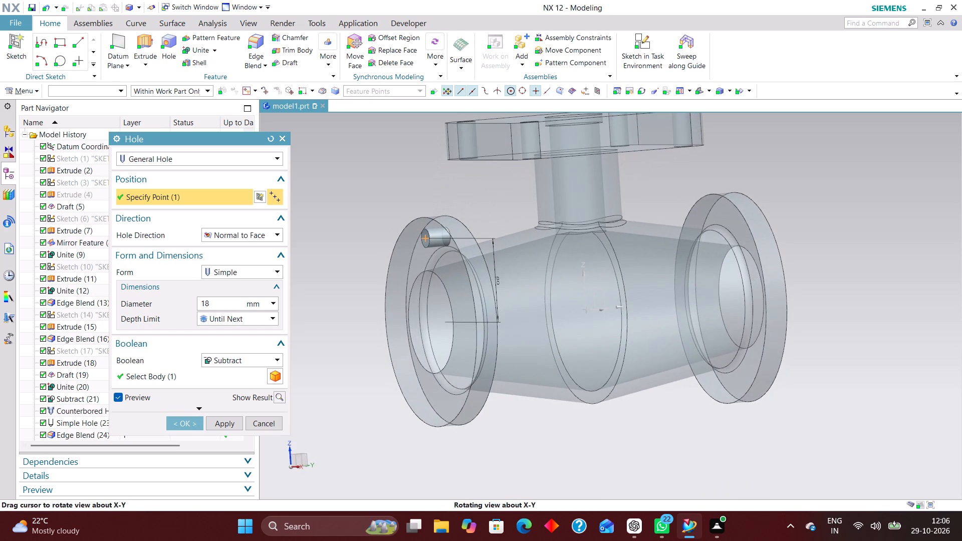
middle_drag(385, 359, 380, 358)
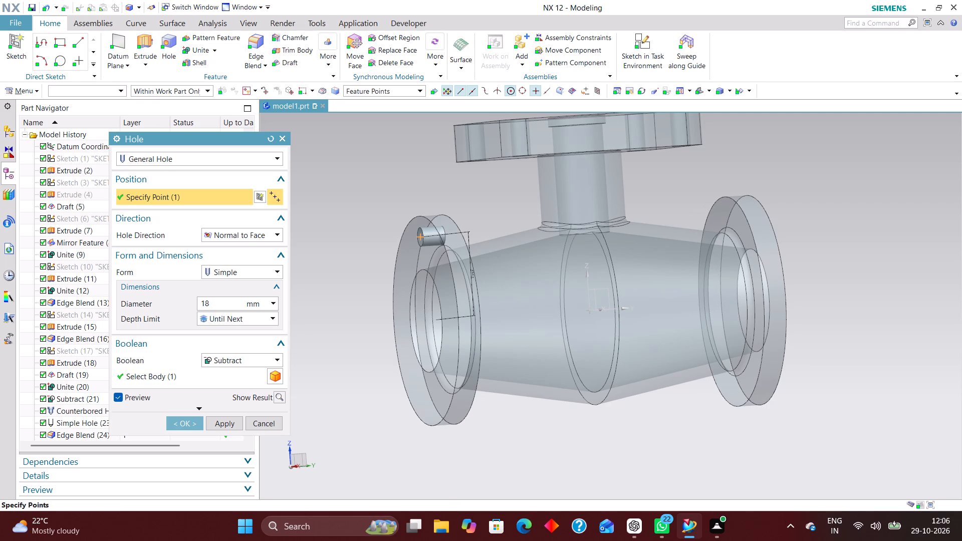
click(179, 420)
Pattern the end-flange hole circularly about the datum Y axis with a count of 6 and a 60° pitch angle.
middle_drag(355, 347, 368, 390)
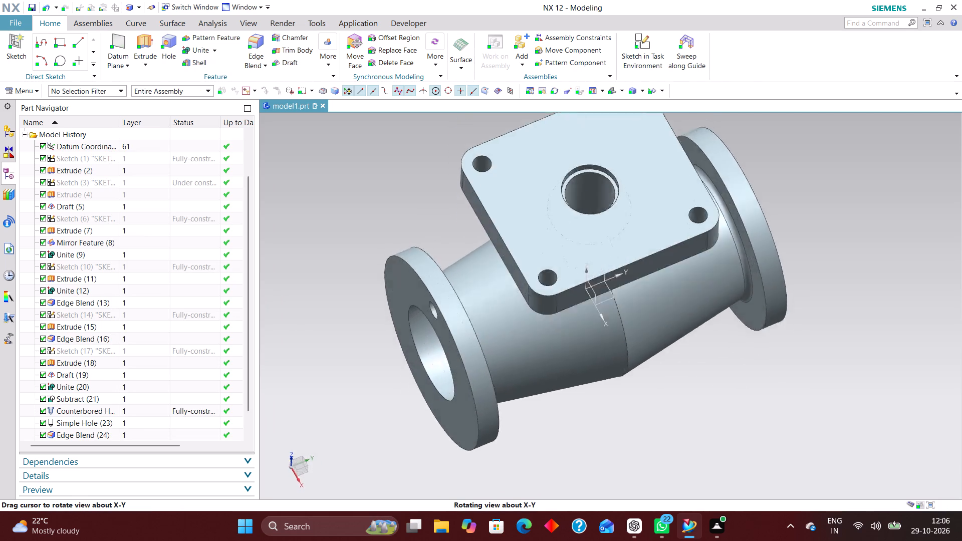
middle_drag(368, 390, 323, 325)
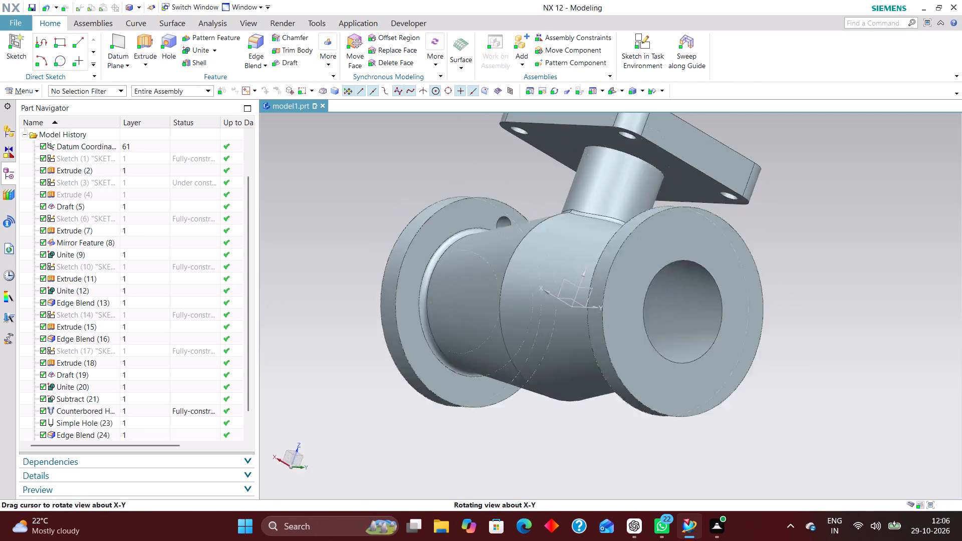
middle_drag(323, 325, 371, 352)
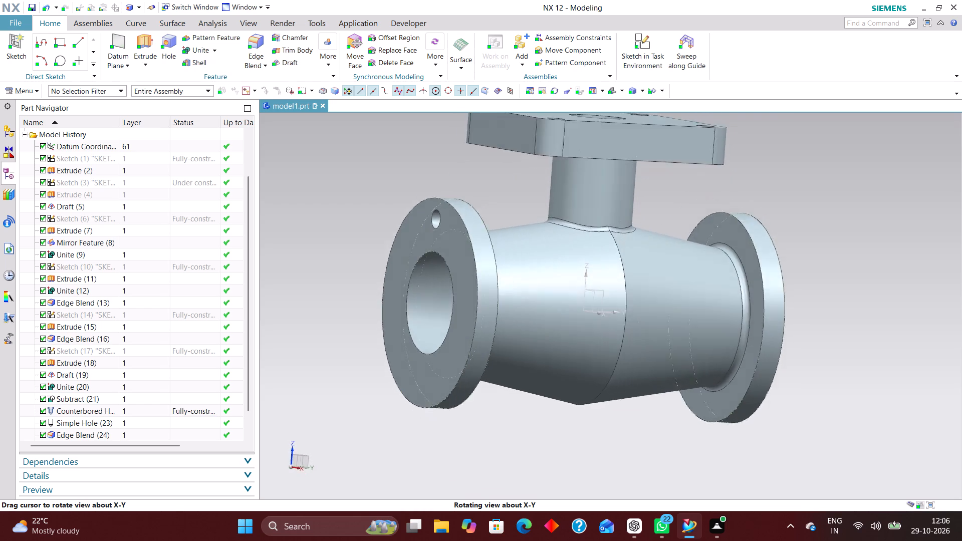
middle_drag(371, 352, 378, 351)
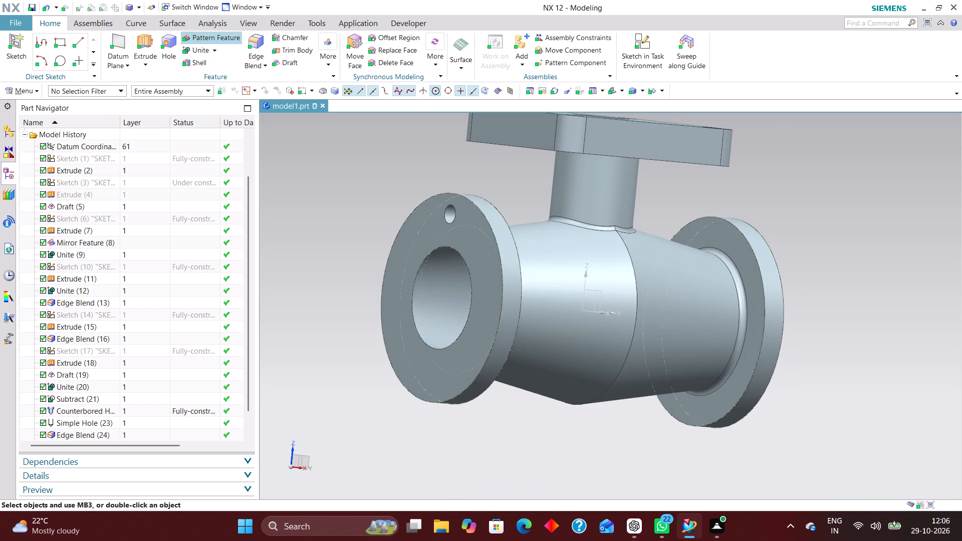
click(218, 41)
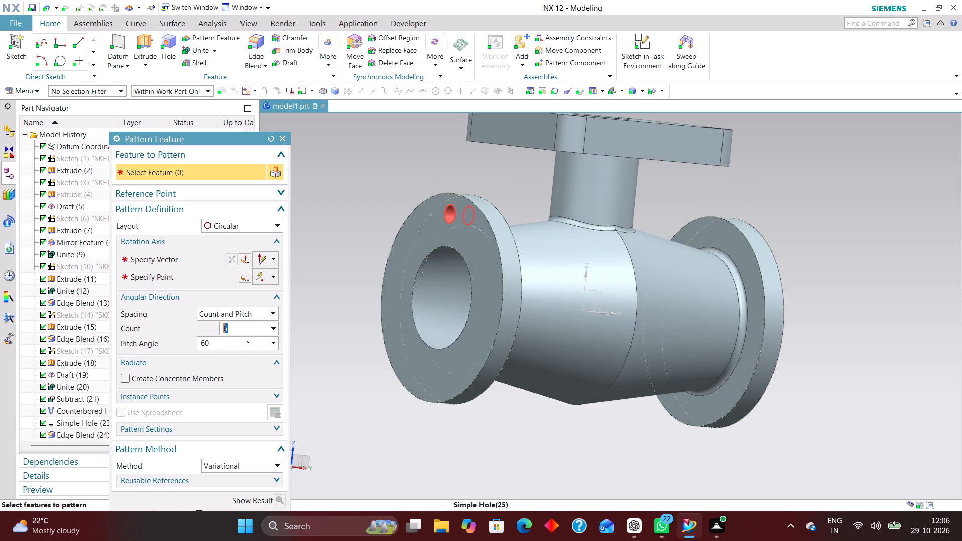
click(451, 215)
click(213, 260)
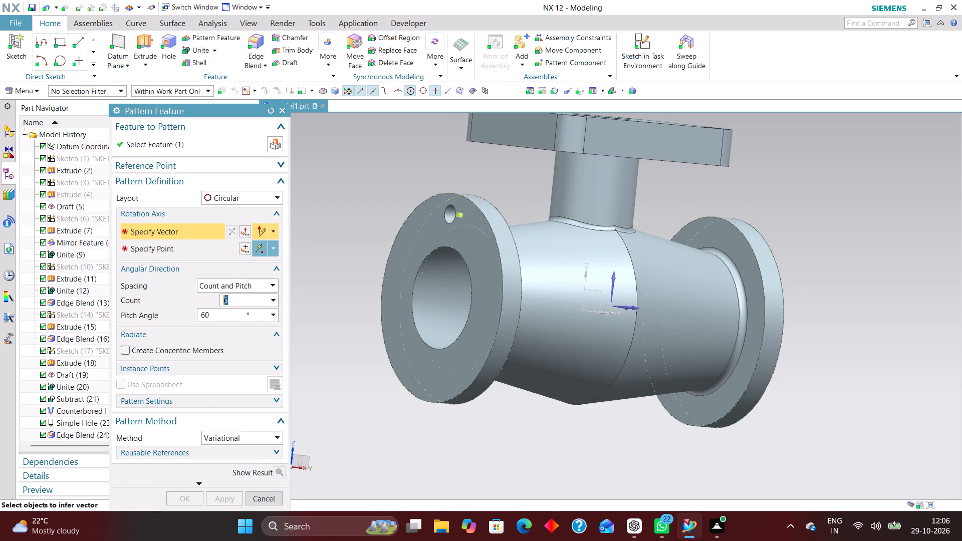
middle_drag(521, 465, 507, 468)
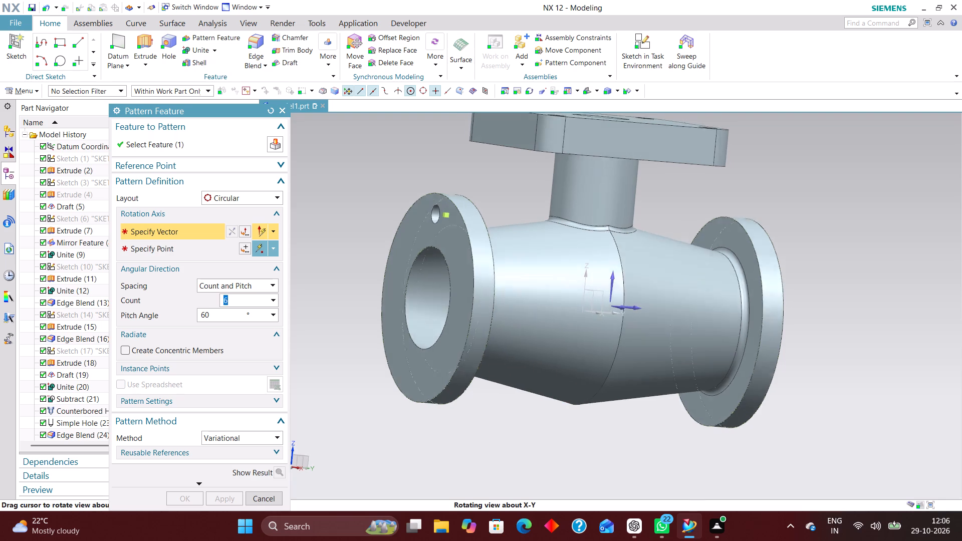
middle_drag(507, 468, 499, 469)
scroll(502, 466, up, 1)
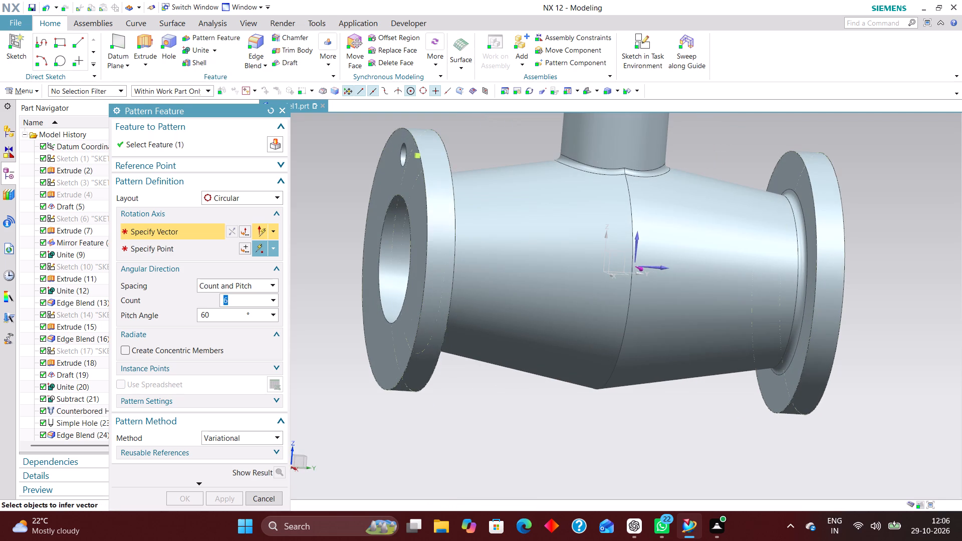
scroll(626, 279, up, 4)
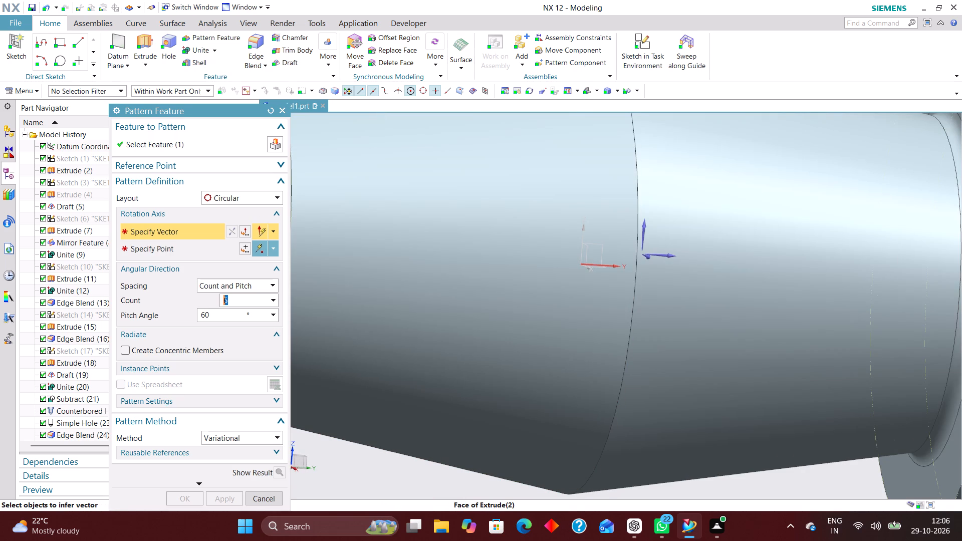
click(615, 265)
scroll(642, 292, down, 4)
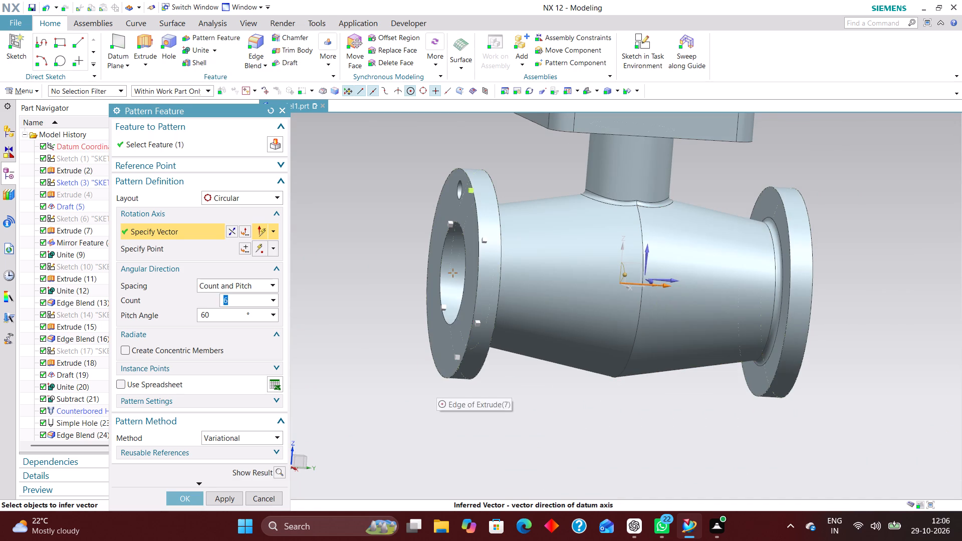
middle_drag(447, 396, 458, 396)
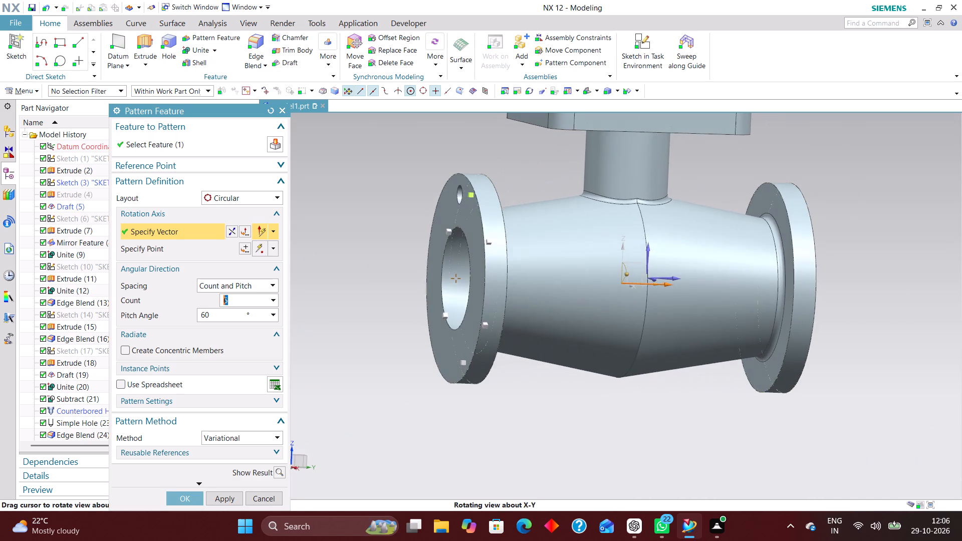
middle_drag(458, 396, 458, 397)
click(191, 497)
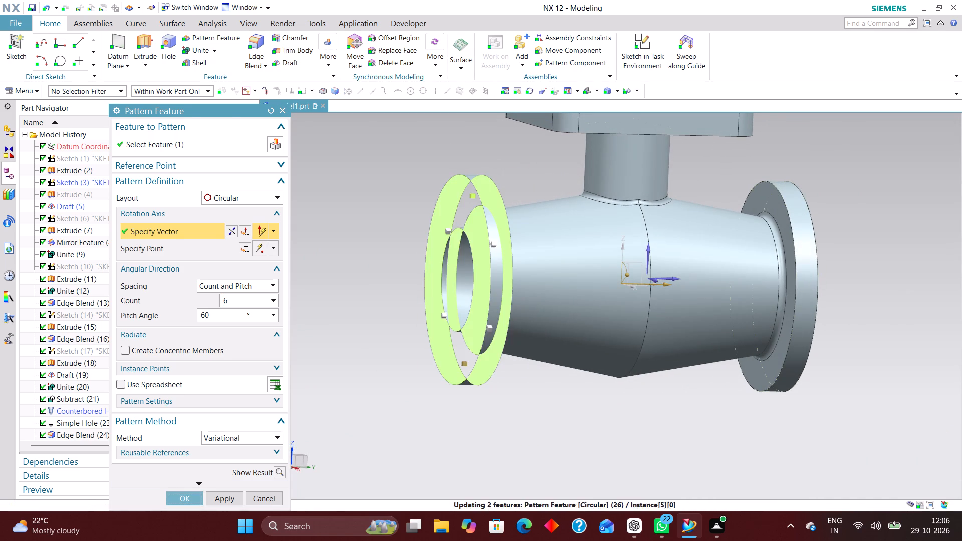
middle_click(401, 388)
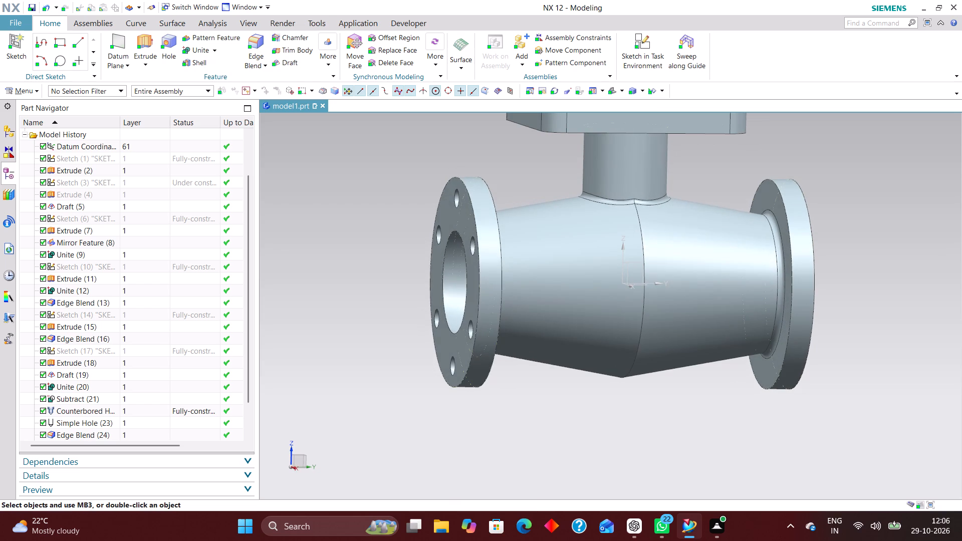
Start a Mirror Feature of the patterned holes in the -Y round end flange.
click(328, 56)
click(402, 94)
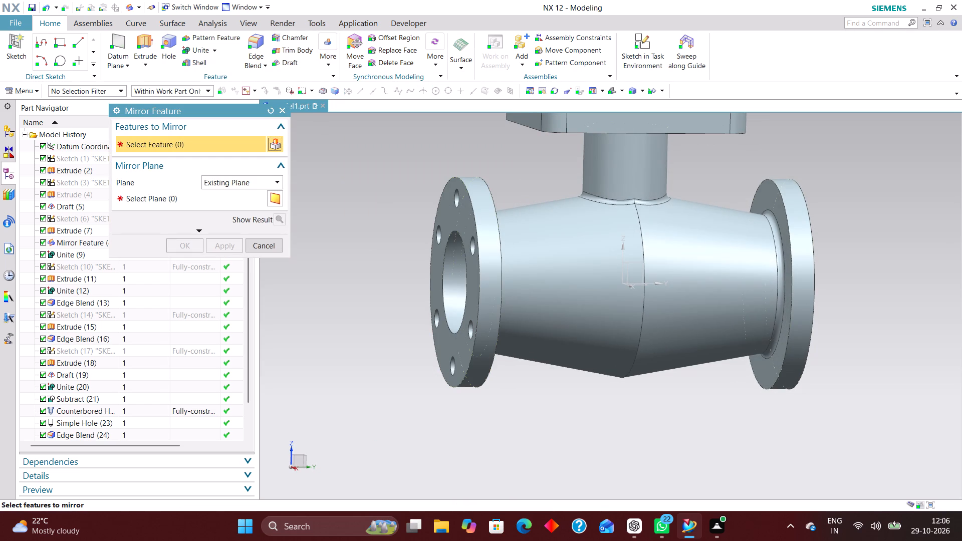
click(439, 233)
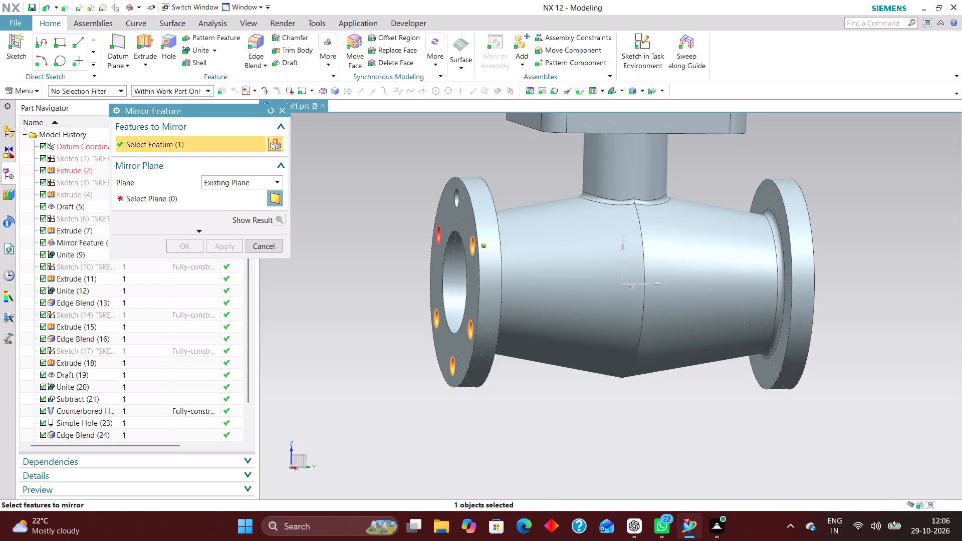
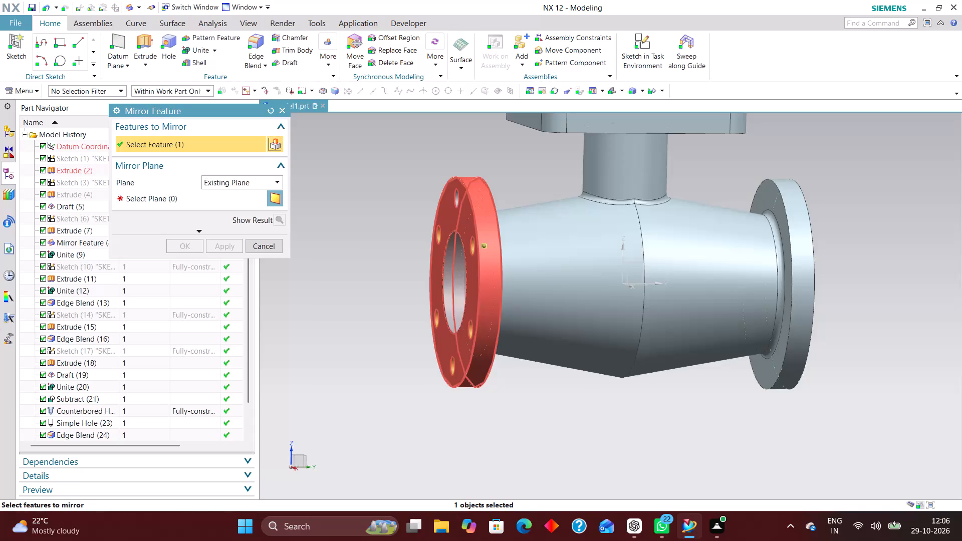
Mirror the selected bolt-hole pattern about the datum XZ plane onto the +Y round end flange.
click(158, 196)
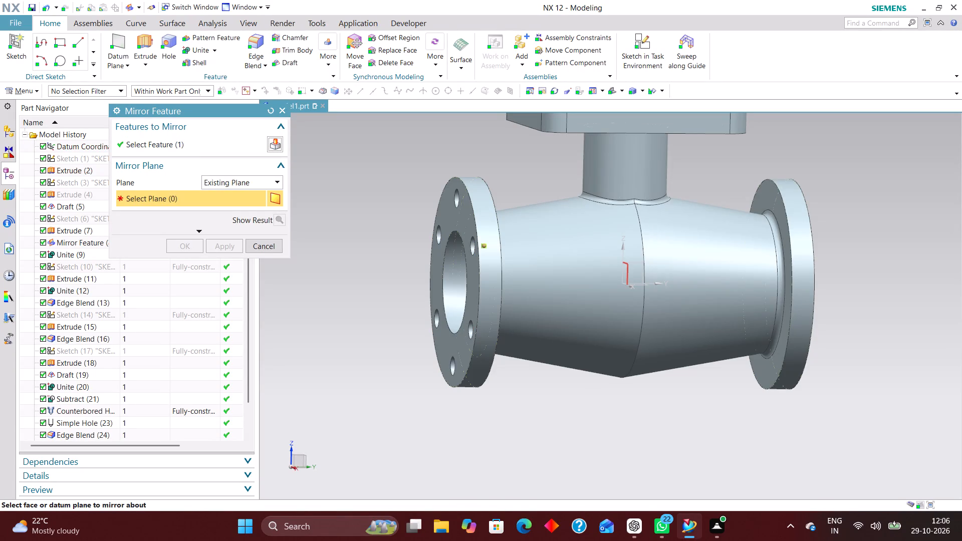
click(626, 278)
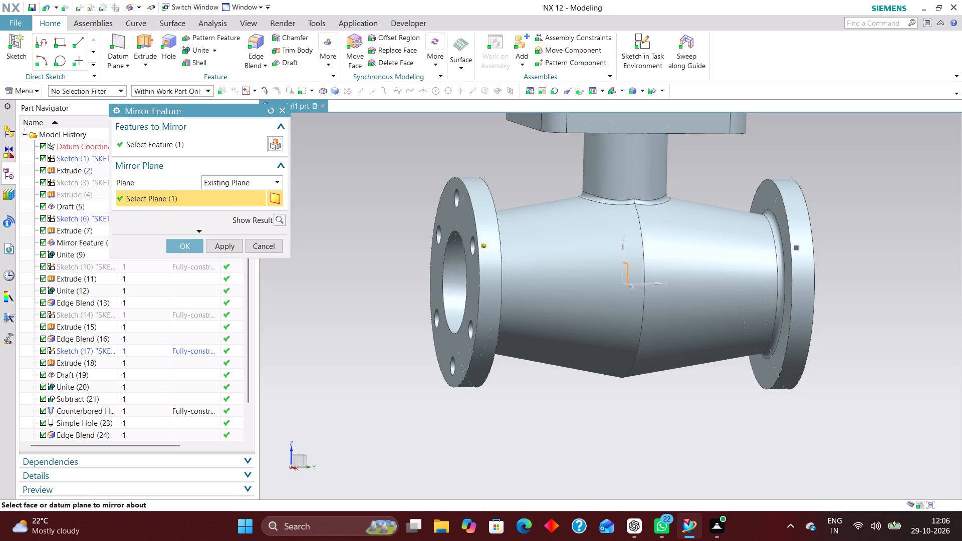
middle_click(857, 322)
click(181, 244)
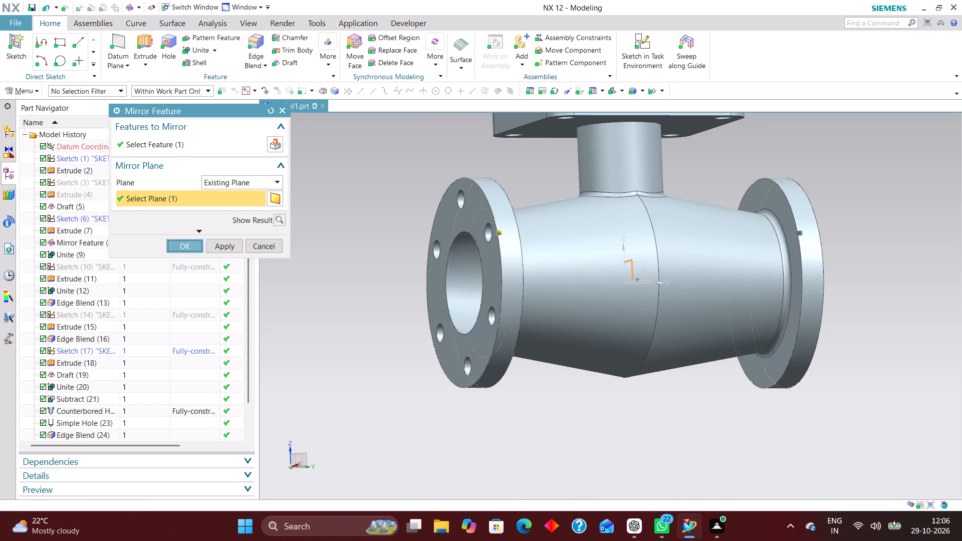
Roll the model history back to the simple hole just before the pattern feature by making it the current feature.
middle_drag(873, 304, 811, 324)
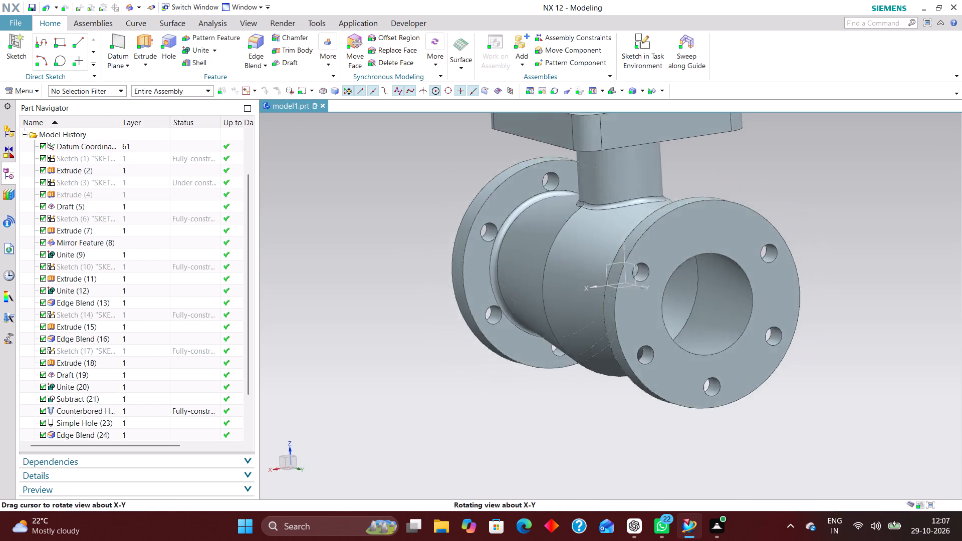
middle_drag(811, 324, 821, 323)
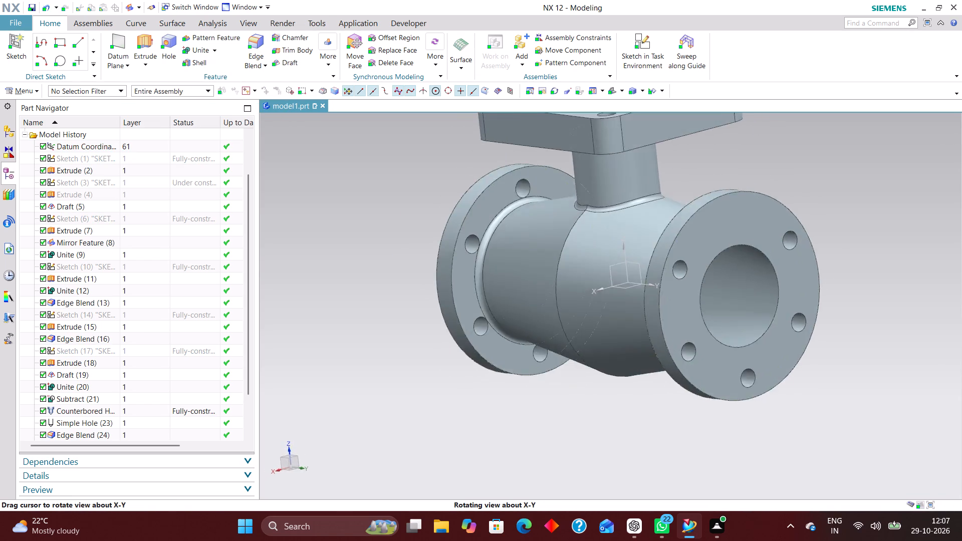
middle_drag(821, 323, 825, 321)
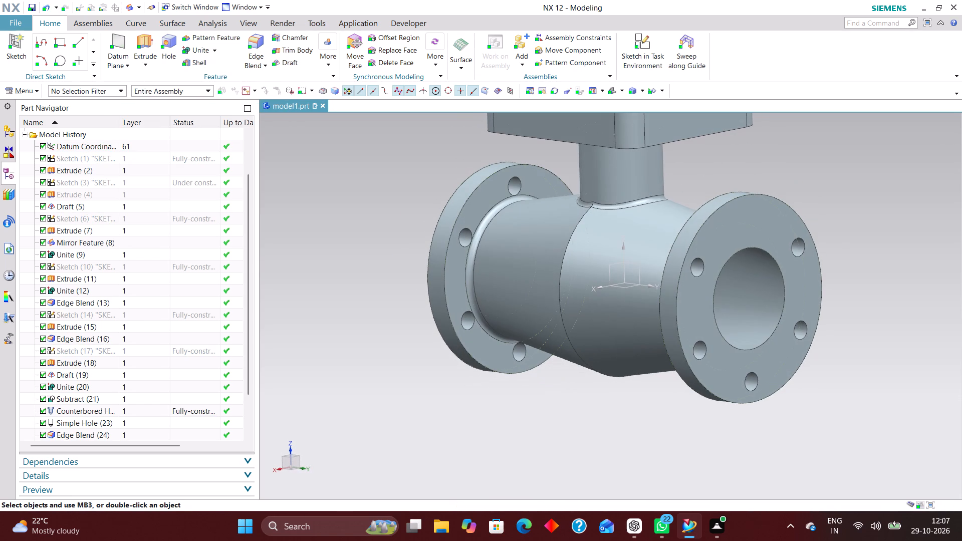
scroll(95, 396, down, 4)
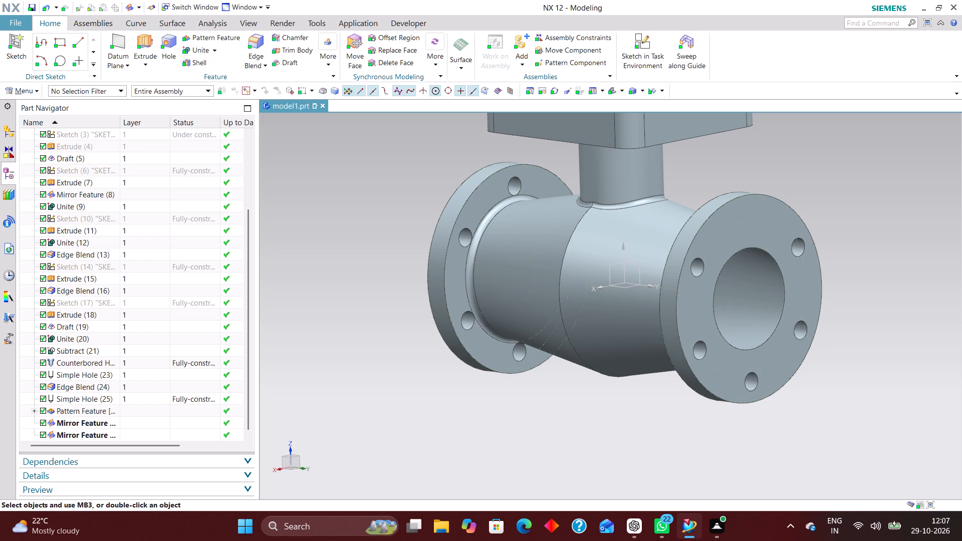
click(122, 408)
click(121, 398)
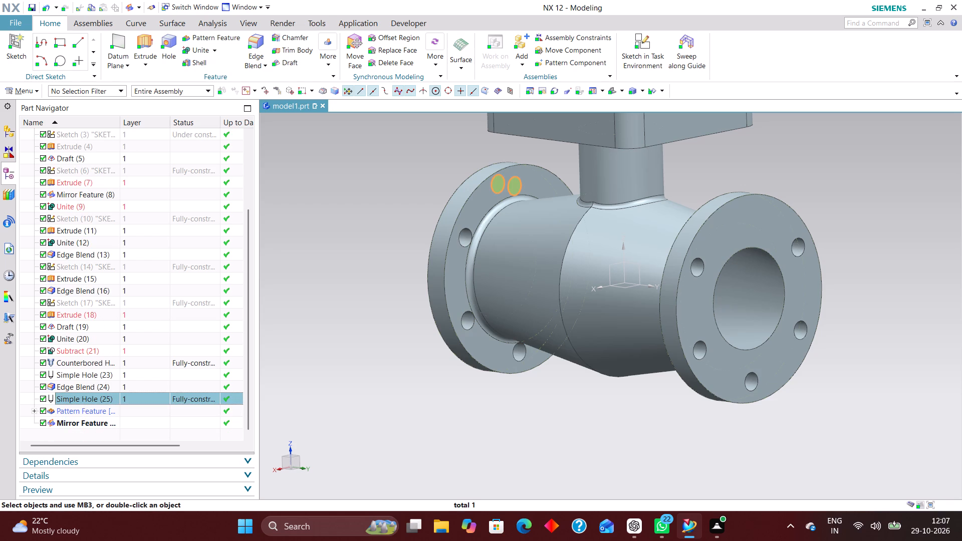
right_click(134, 400)
click(258, 414)
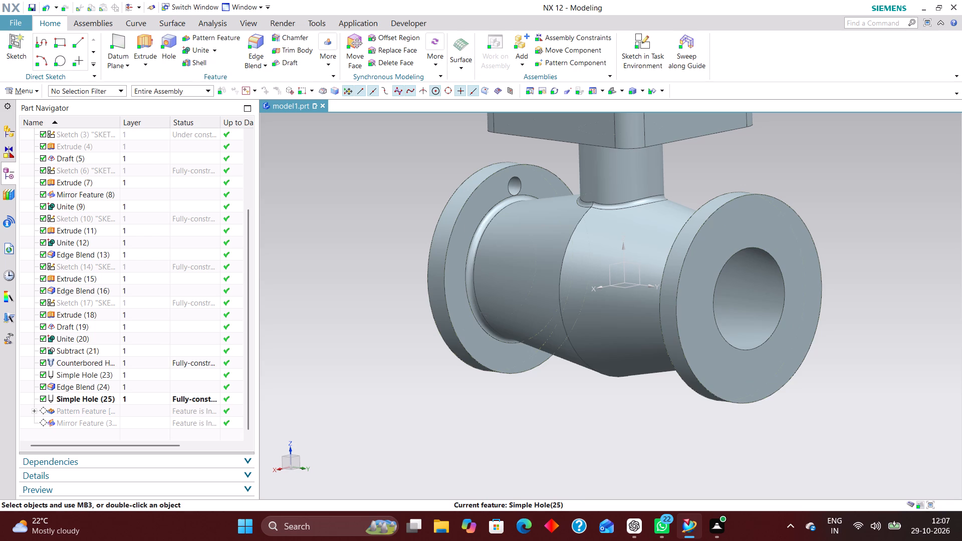
Start a hole on the outer face of the +Y round end flange and constrain its sketch point onto the vertical axis.
click(166, 43)
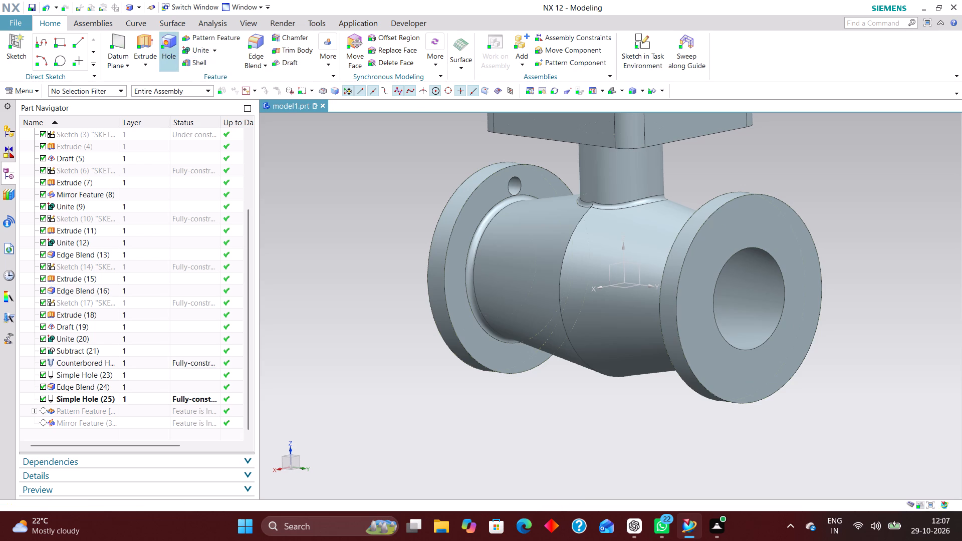
click(761, 225)
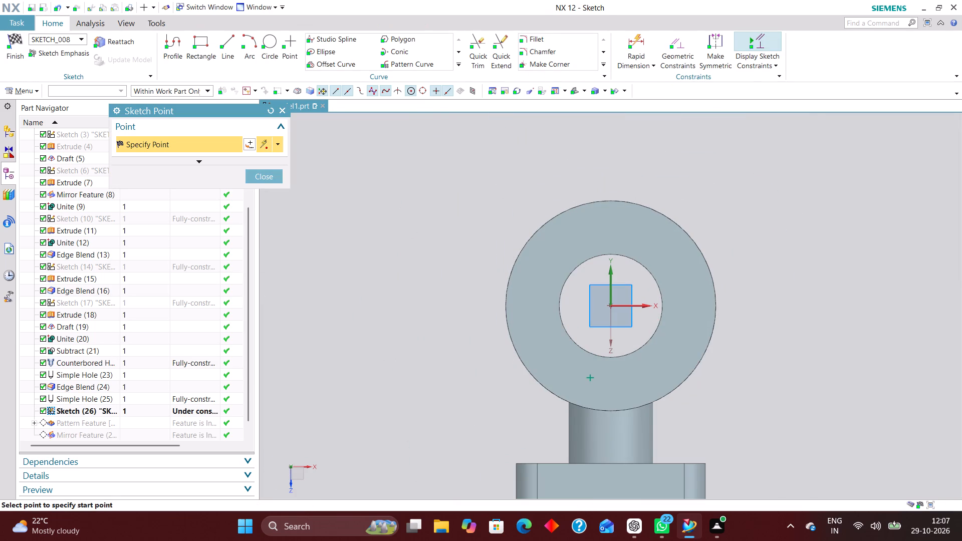
click(678, 45)
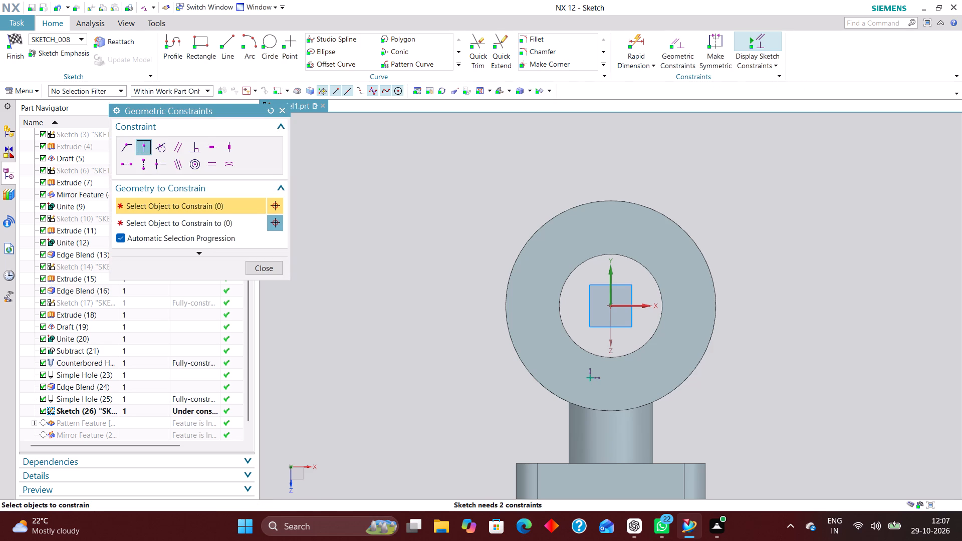
click(590, 378)
click(613, 279)
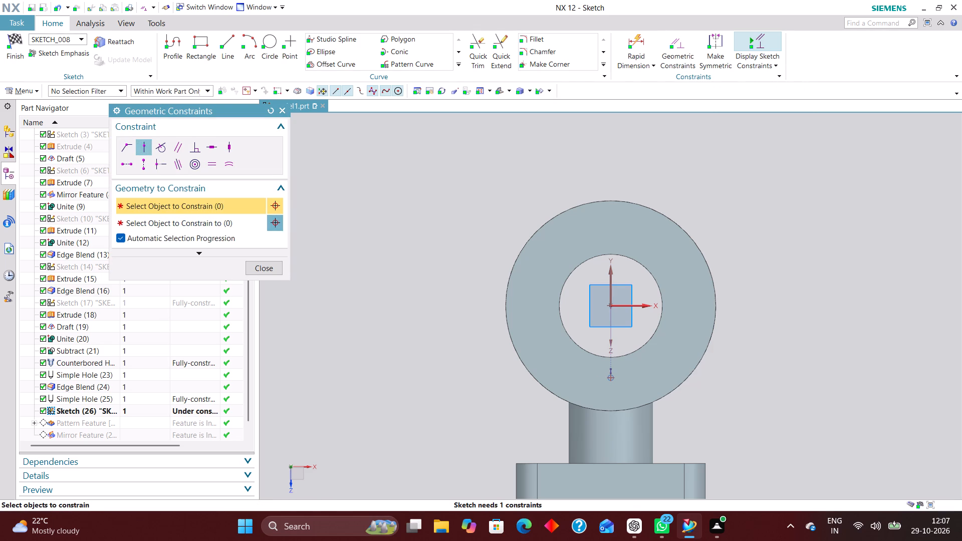
Dimension the hole point 80 mm from the horizontal axis, on the side towards the square flange, and finish the sketch.
click(641, 39)
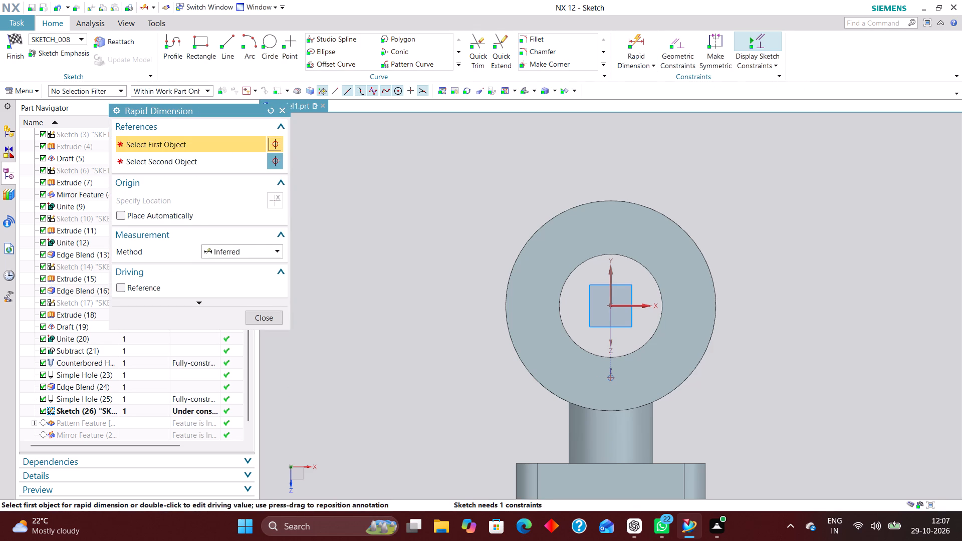
click(611, 379)
click(630, 304)
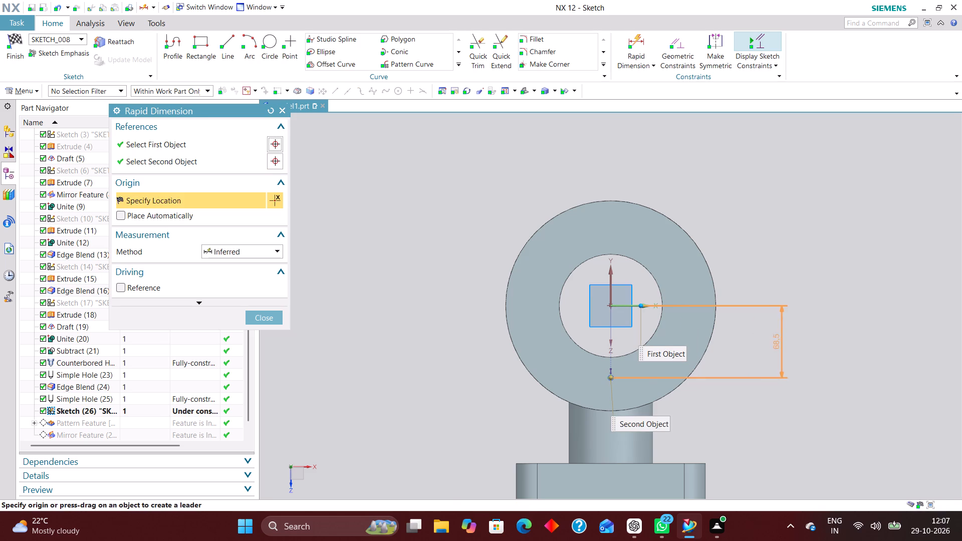
click(776, 339)
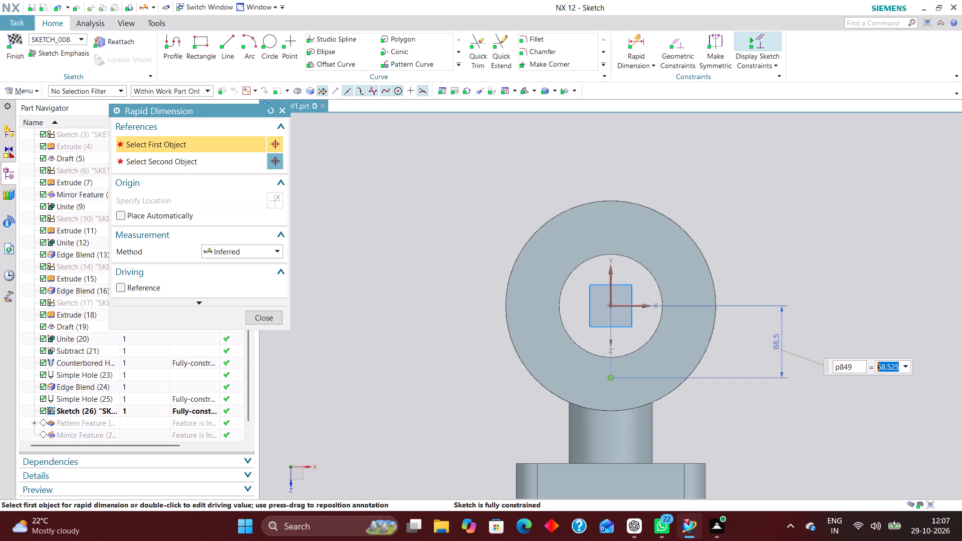
key(8)
key(0)
key(Return)
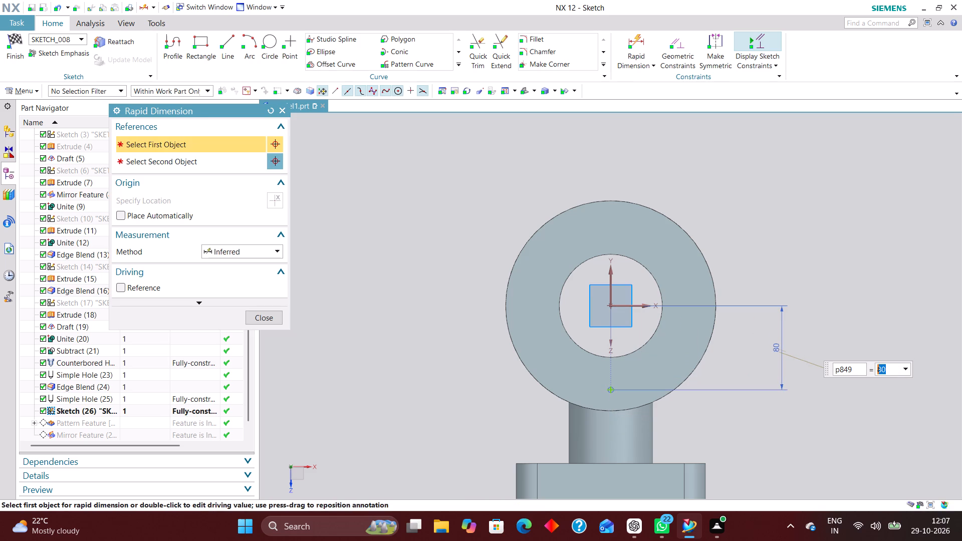
click(260, 319)
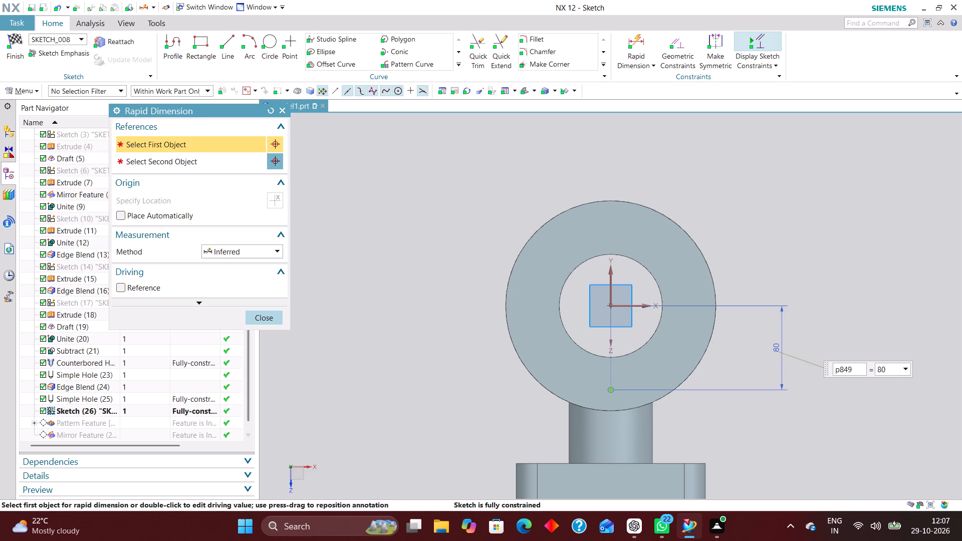
click(13, 34)
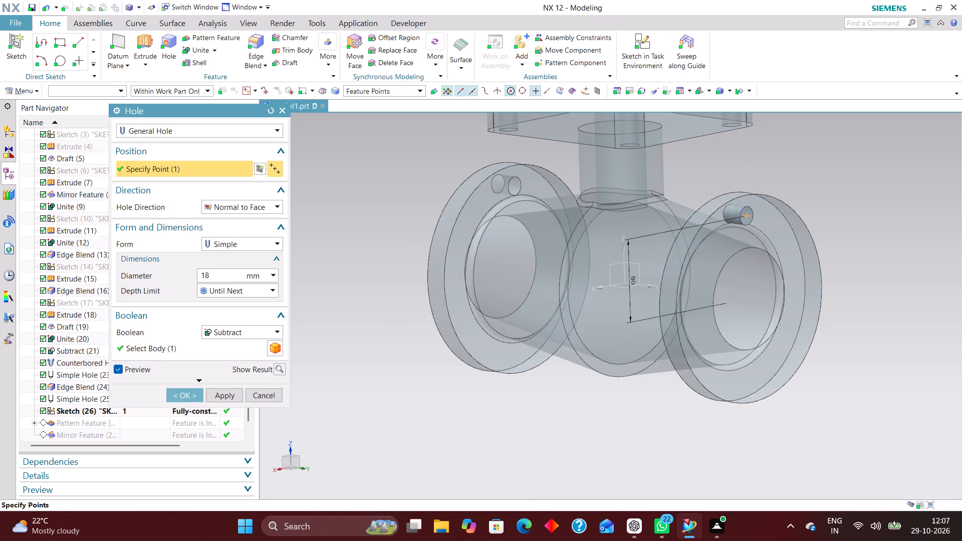
Cut a simple 18 mm diameter hole through the +Y round end flange at the sketched point, with depth limit Until Next.
click(181, 398)
Roll the model history forward by making the final Mirror Feature the current feature.
scroll(468, 406, down, 1)
middle_drag(469, 408, 517, 408)
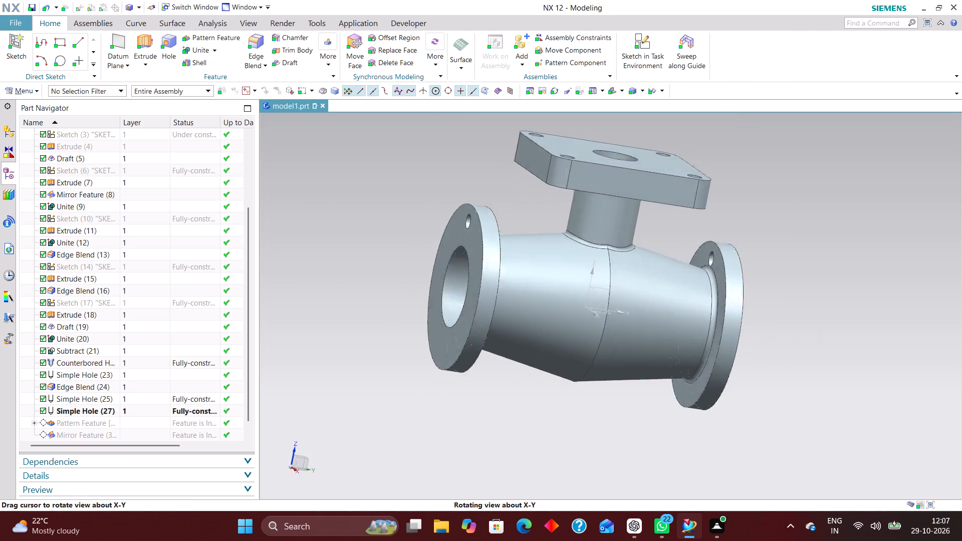
middle_drag(517, 408, 519, 409)
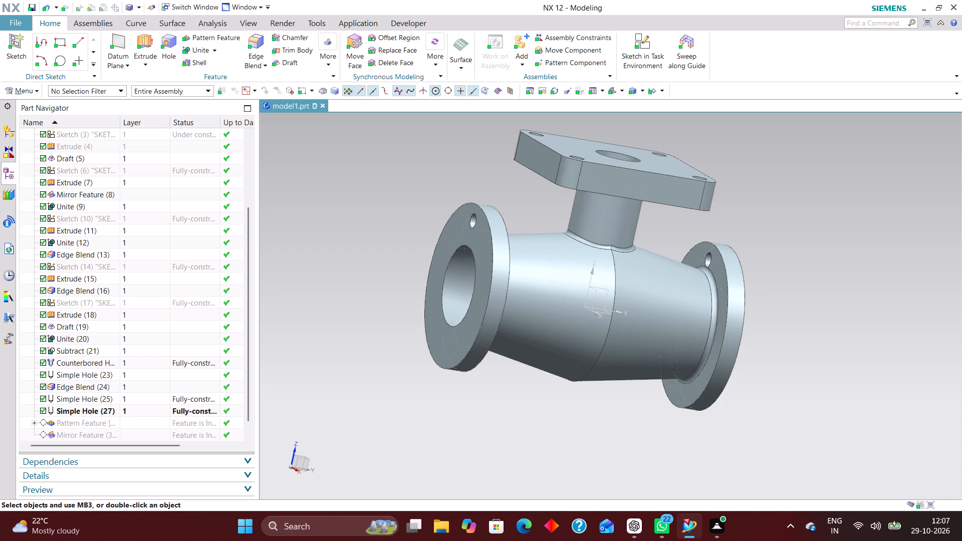
scroll(106, 396, down, 4)
click(141, 423)
right_click(141, 421)
click(201, 431)
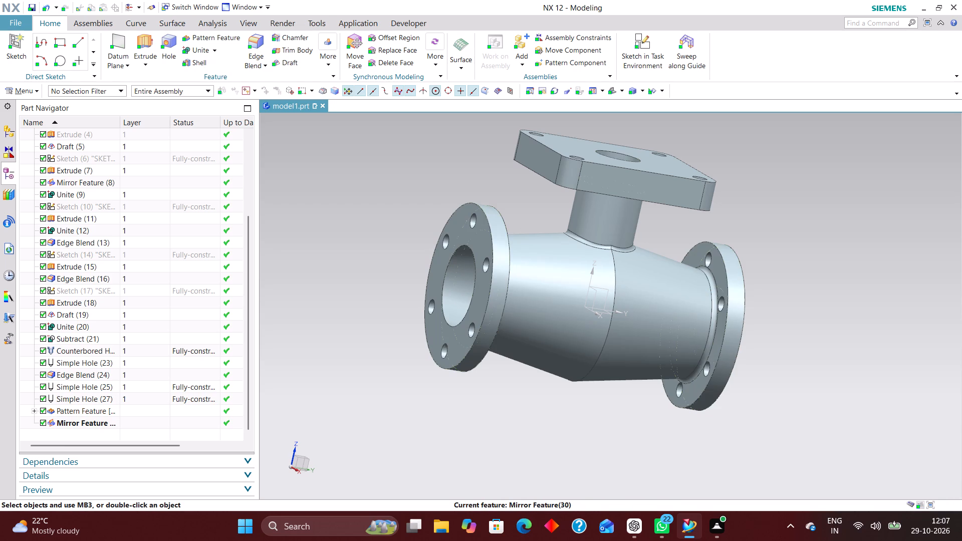
Section the view of the valve body with a single absolute X plane at offset 0.
scroll(564, 430, down, 2)
middle_drag(573, 440, 525, 427)
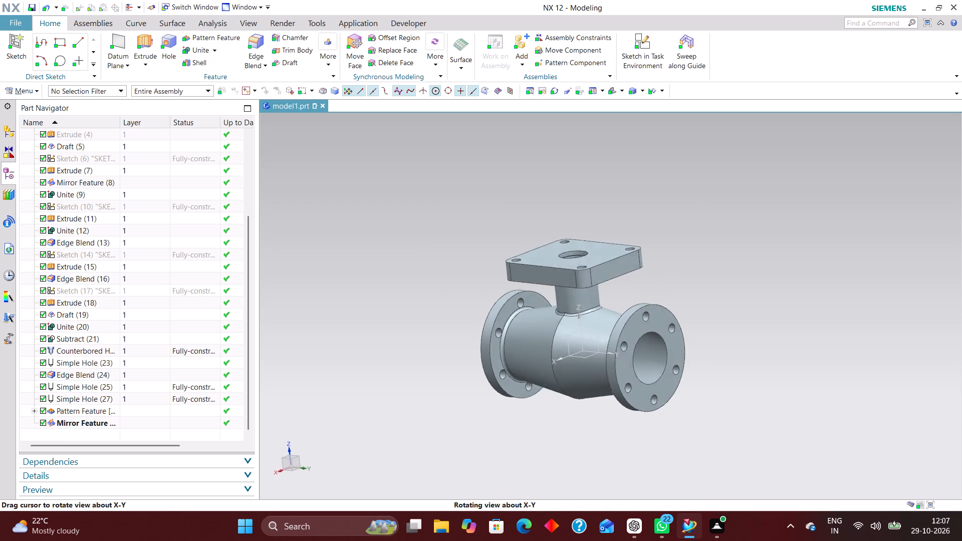
middle_drag(525, 427, 529, 424)
scroll(529, 423, up, 1)
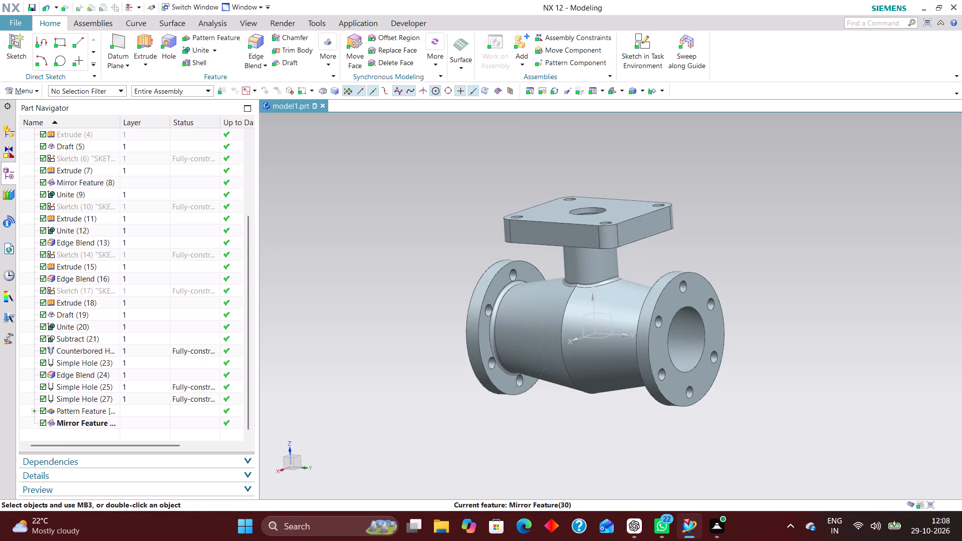
key(End)
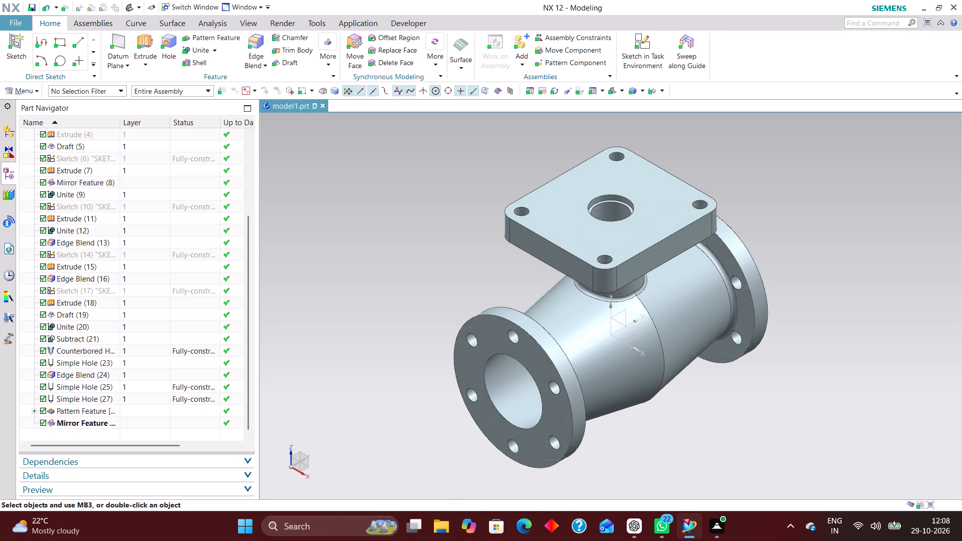
middle_drag(685, 395, 640, 395)
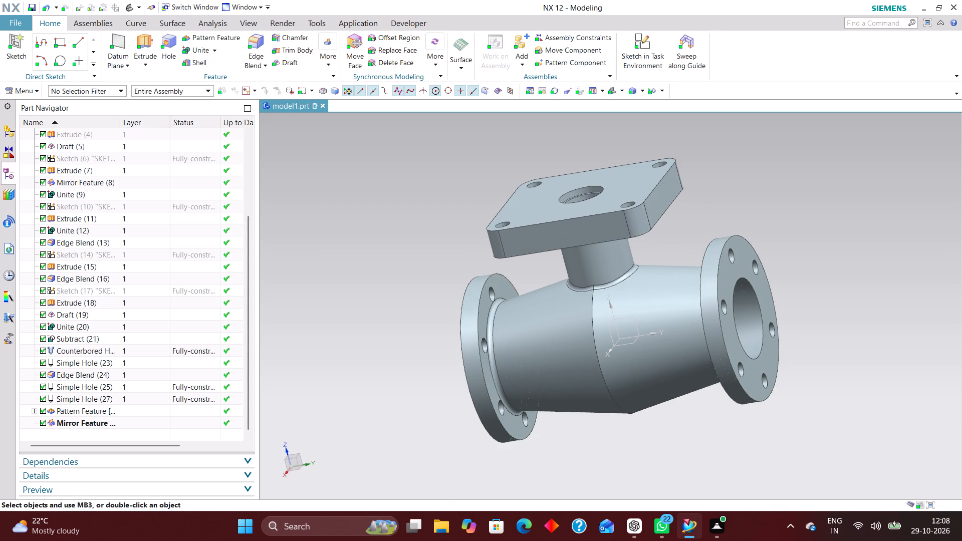
key(ctrl+h)
scroll(520, 314, down, 2)
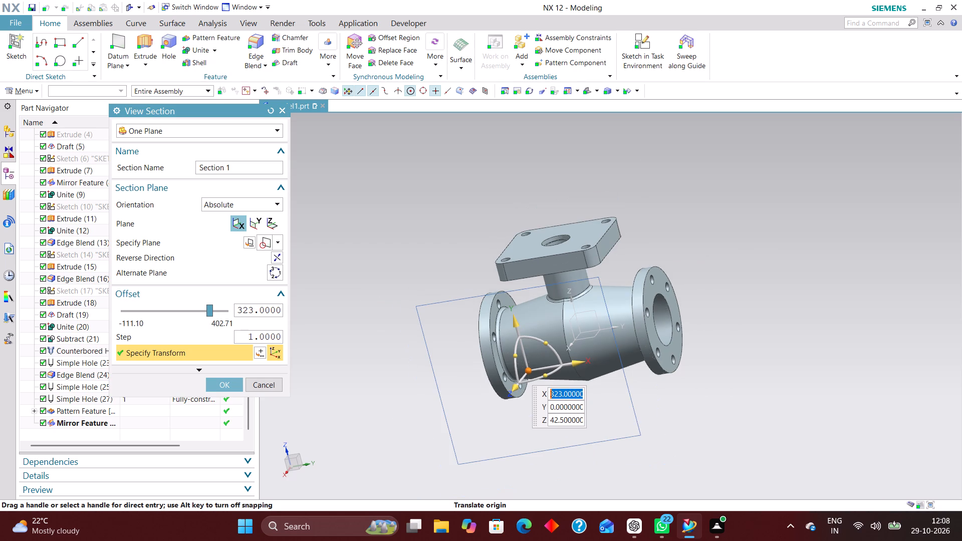
middle_drag(786, 344, 725, 359)
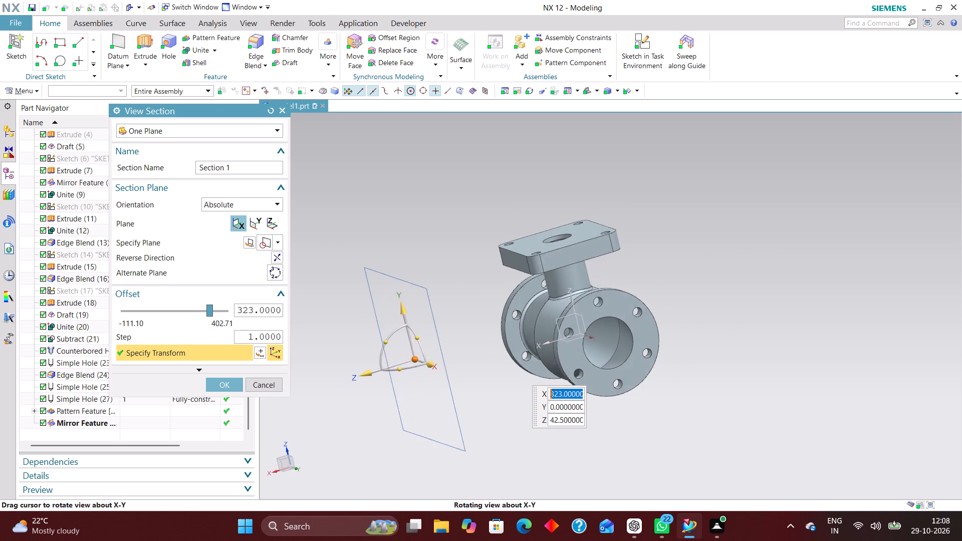
middle_drag(725, 359, 726, 358)
click(254, 222)
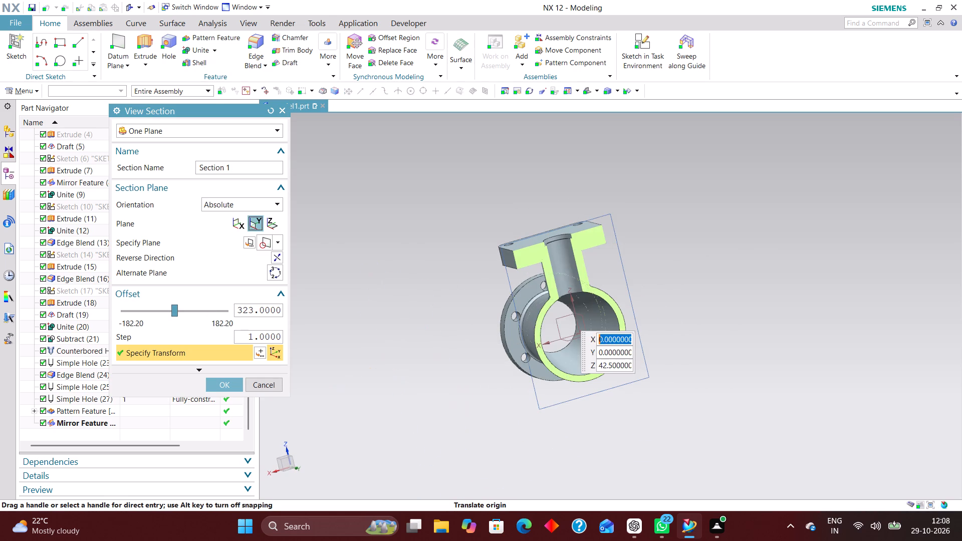
click(239, 225)
Examine the valve body's bore, neck and flange walls in the X-plane section from angled and straight-on views, and discard the section.
middle_drag(771, 298, 795, 284)
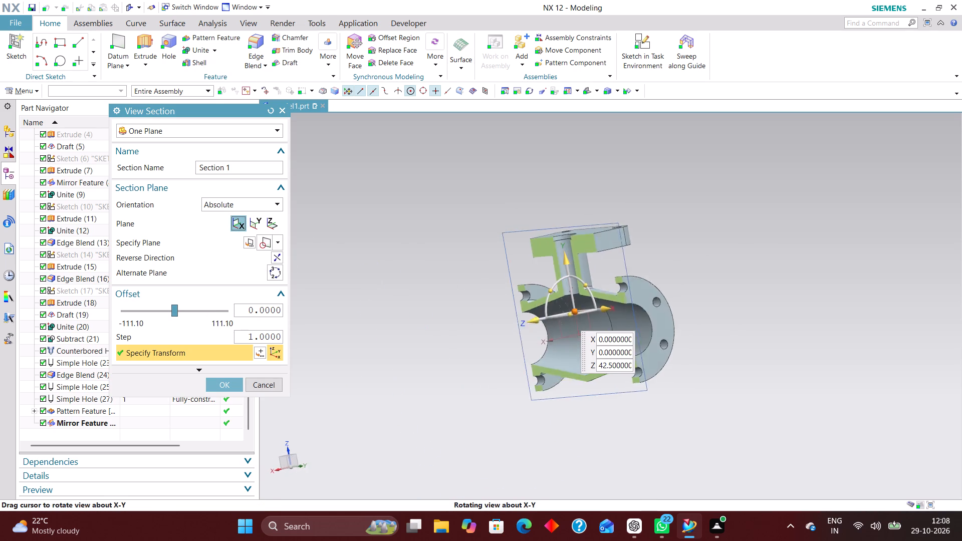
middle_drag(795, 284, 804, 281)
right_drag(803, 274, 748, 277)
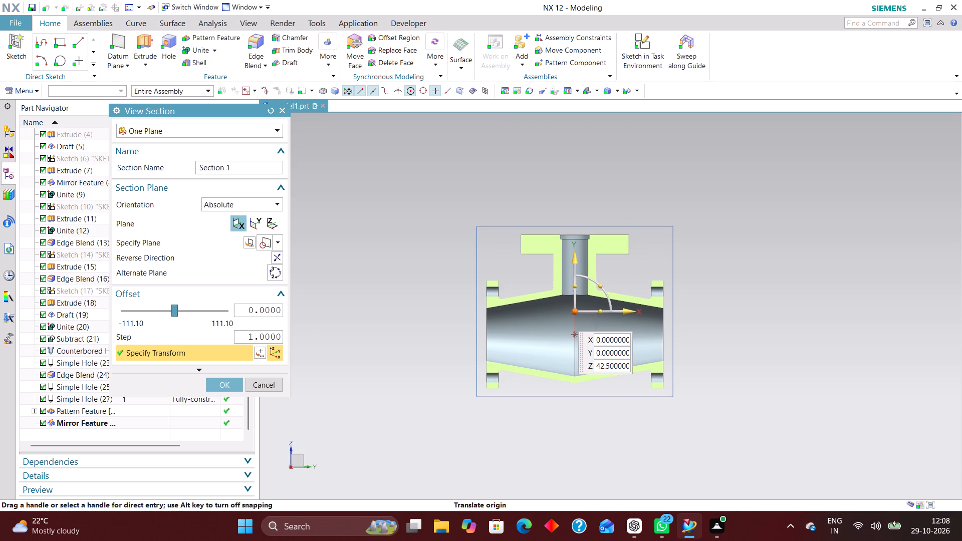
scroll(614, 413, up, 1)
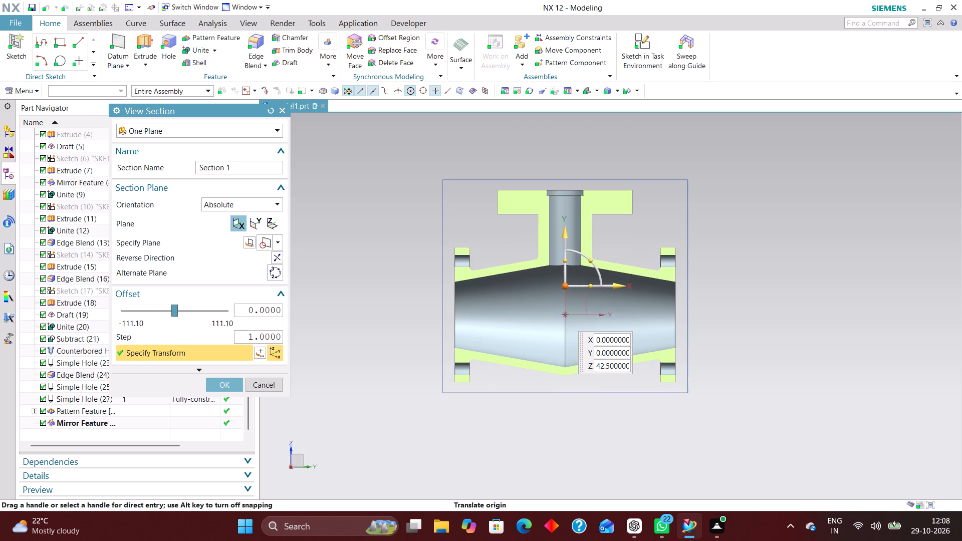
right_drag(790, 266, 645, 274)
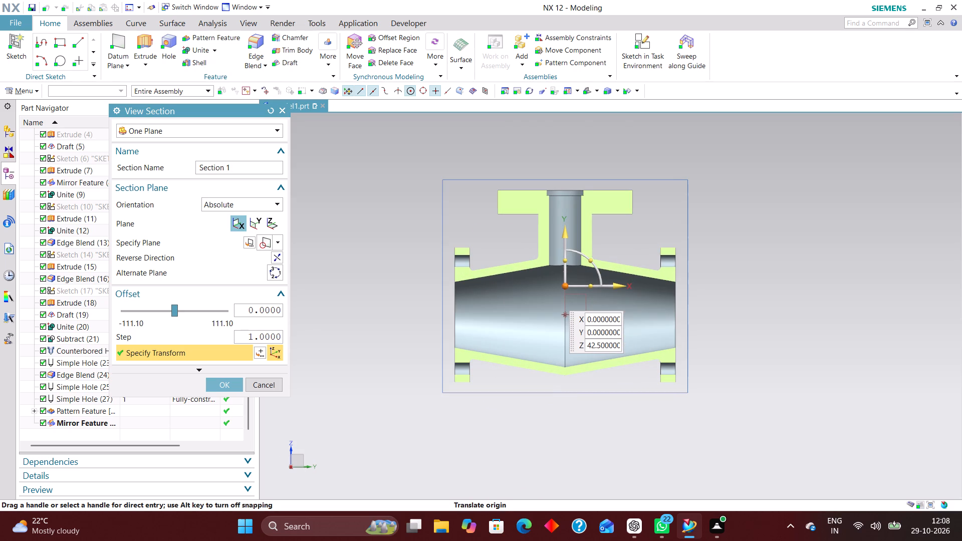
scroll(733, 373, up, 2)
scroll(761, 357, down, 2)
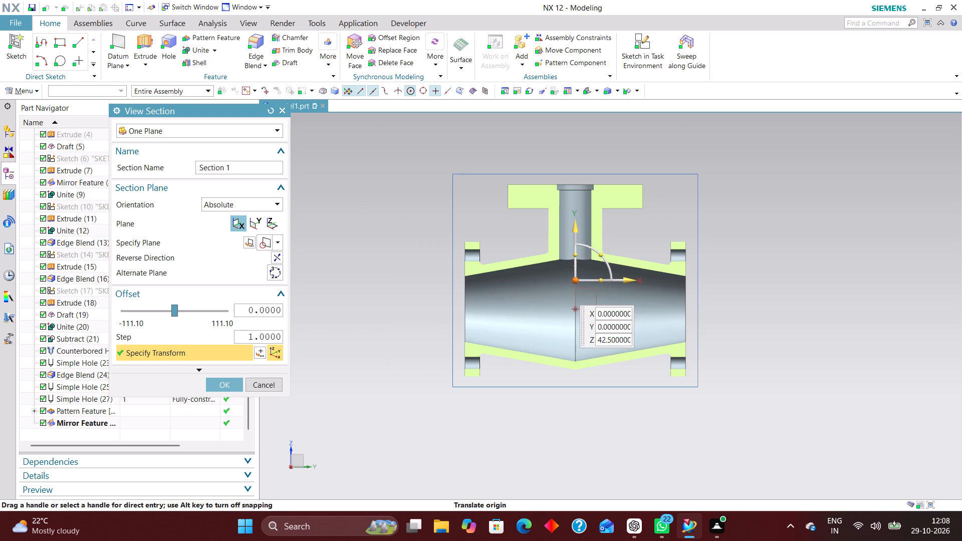
middle_drag(758, 346, 779, 369)
scroll(779, 368, up, 1)
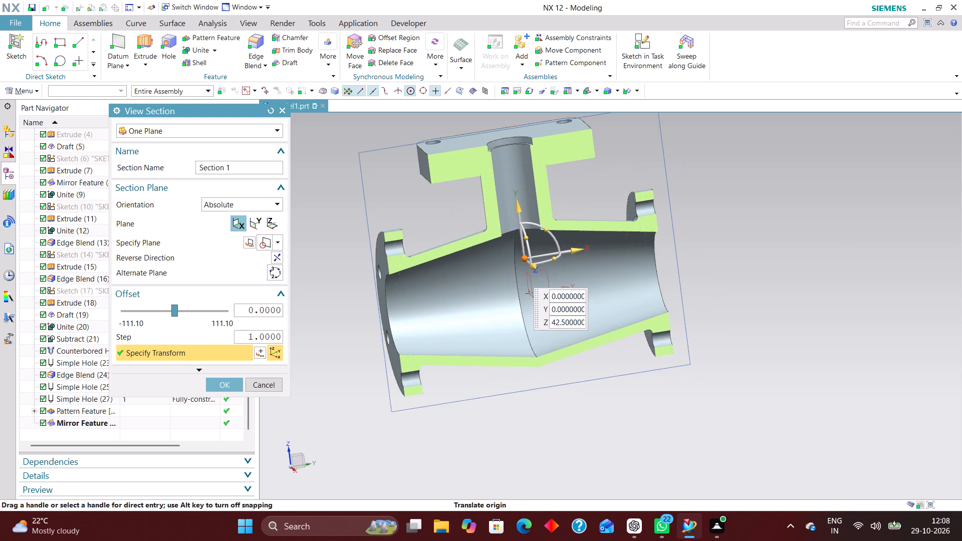
right_drag(802, 270, 623, 272)
drag(525, 258, 526, 264)
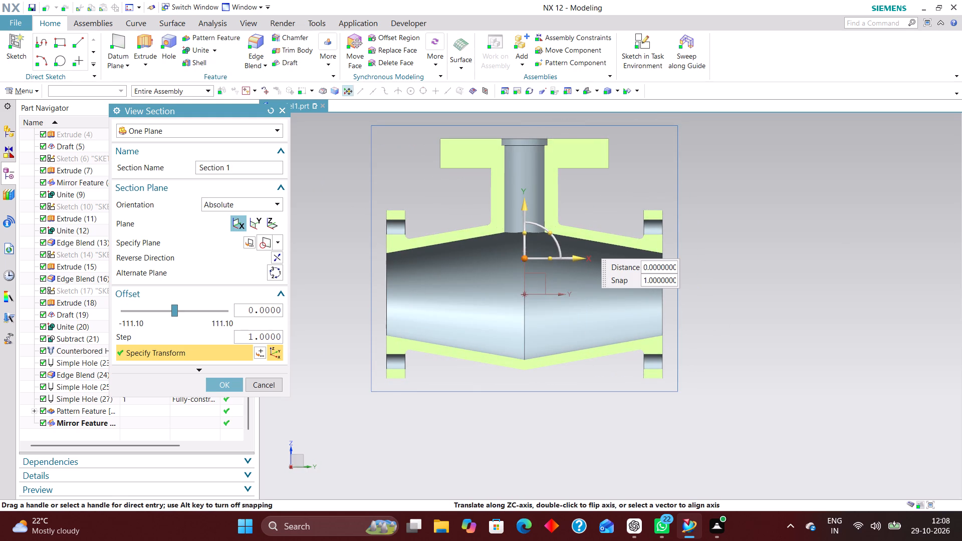
drag(526, 264, 528, 301)
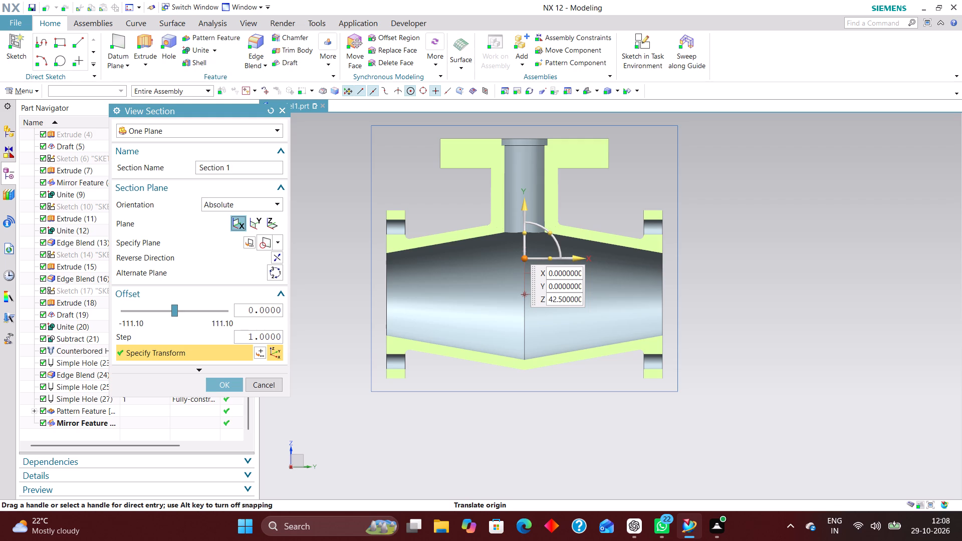
click(264, 380)
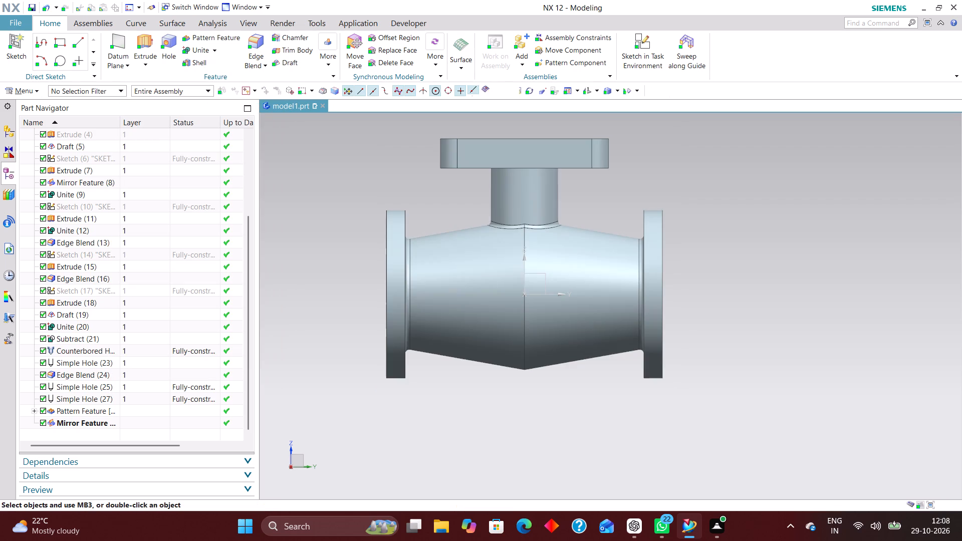
Show the whole valve body in an isometric view and select its datum coordinate system in the model history.
scroll(417, 352, down, 2)
middle_drag(588, 326, 501, 336)
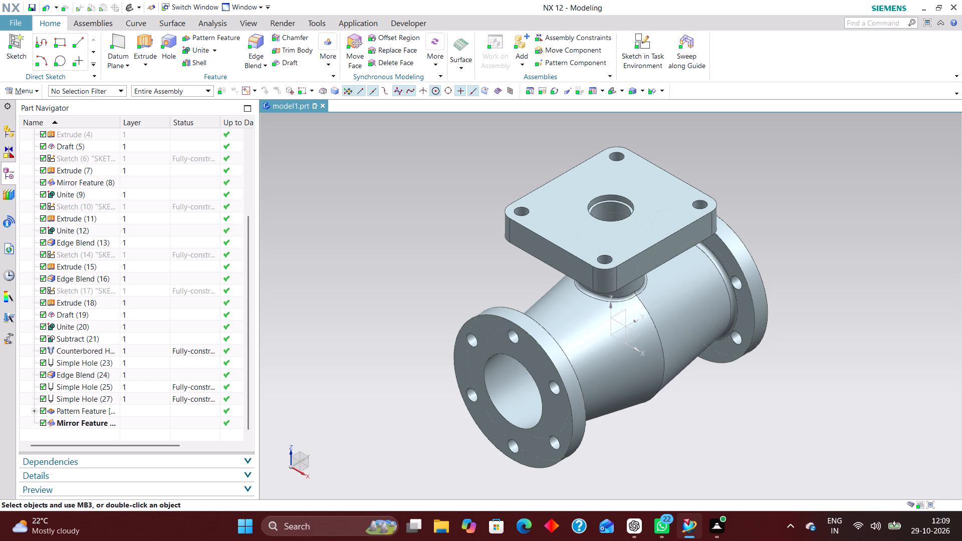
scroll(120, 238, down, 4)
scroll(96, 389, up, 2)
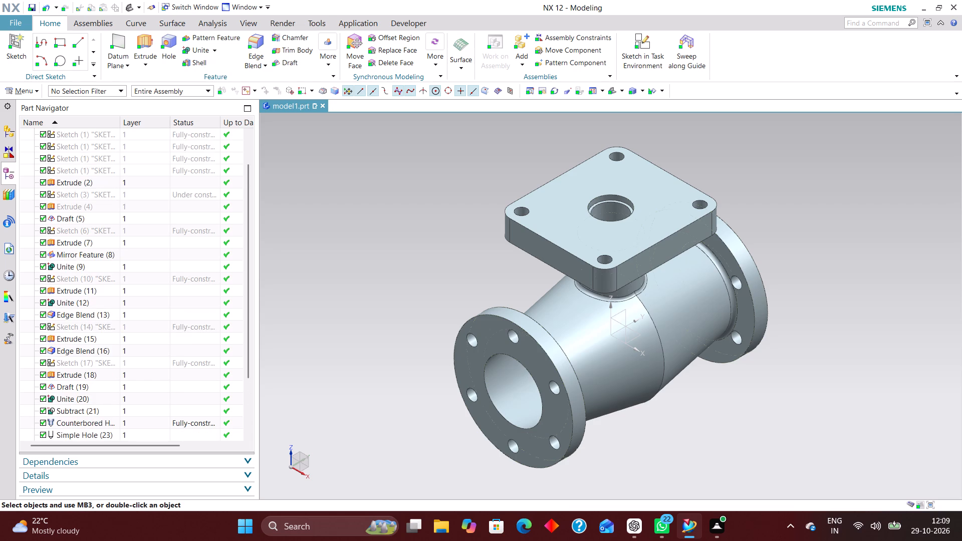
scroll(104, 364, up, 5)
scroll(115, 317, down, 6)
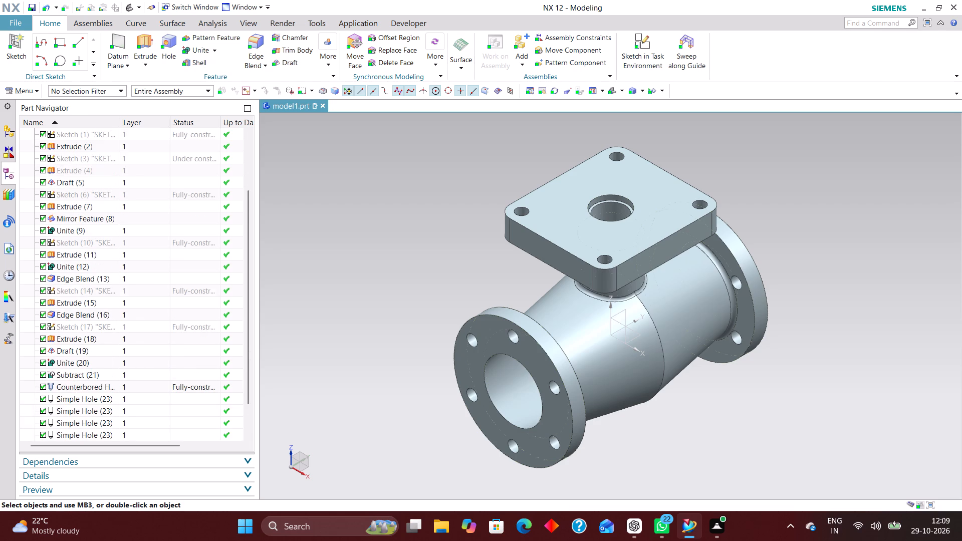
scroll(106, 384, up, 6)
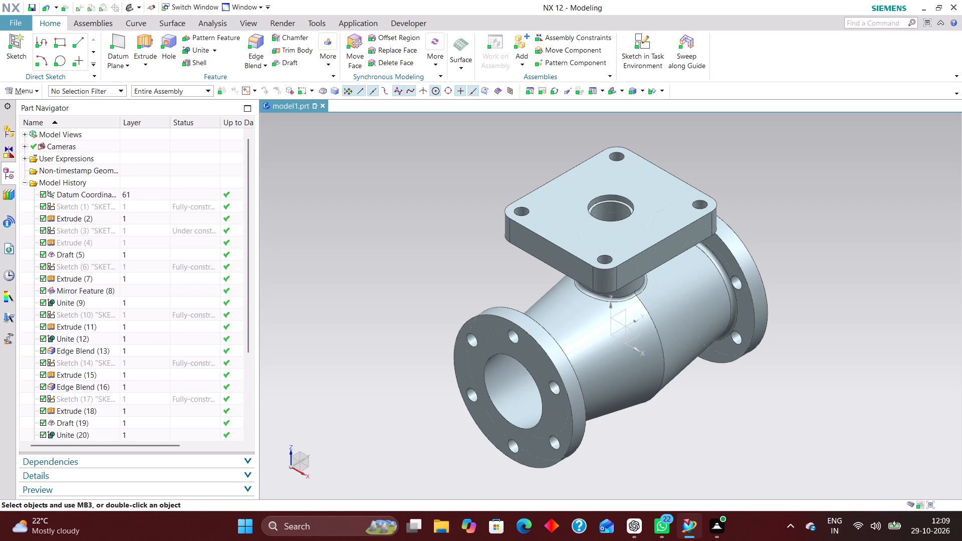
scroll(148, 331, down, 3)
scroll(148, 327, up, 4)
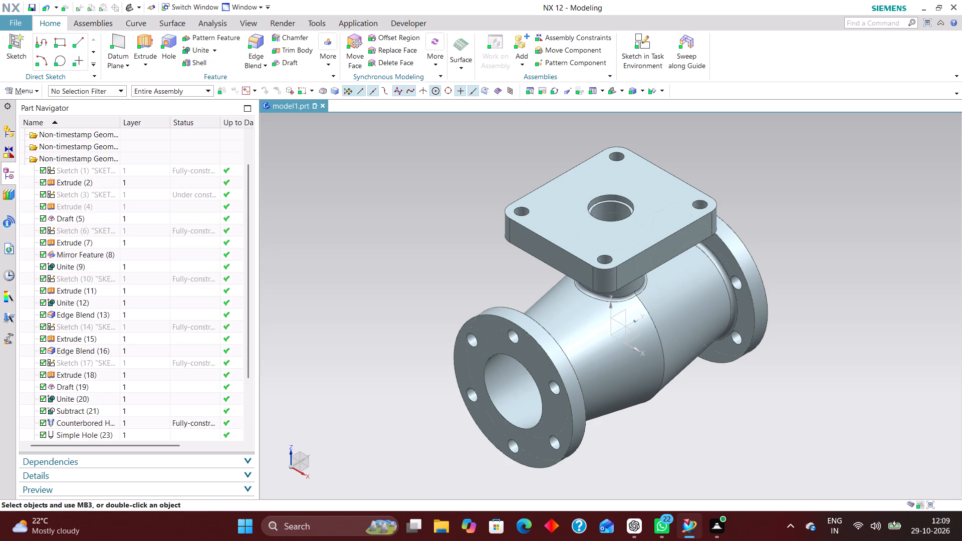
click(145, 194)
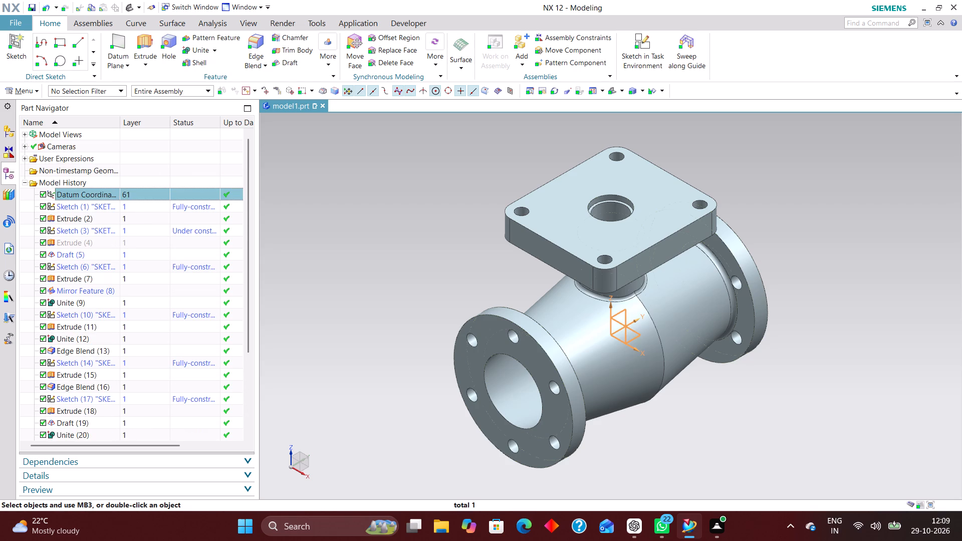
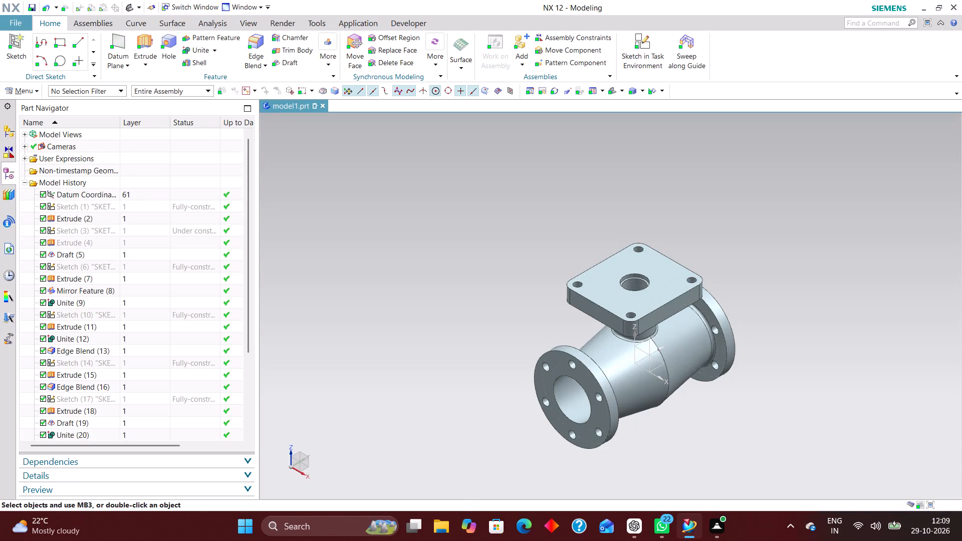
Reopen Sketch (3) for editing and add a length dimension to its vertical line.
click(149, 193)
click(149, 204)
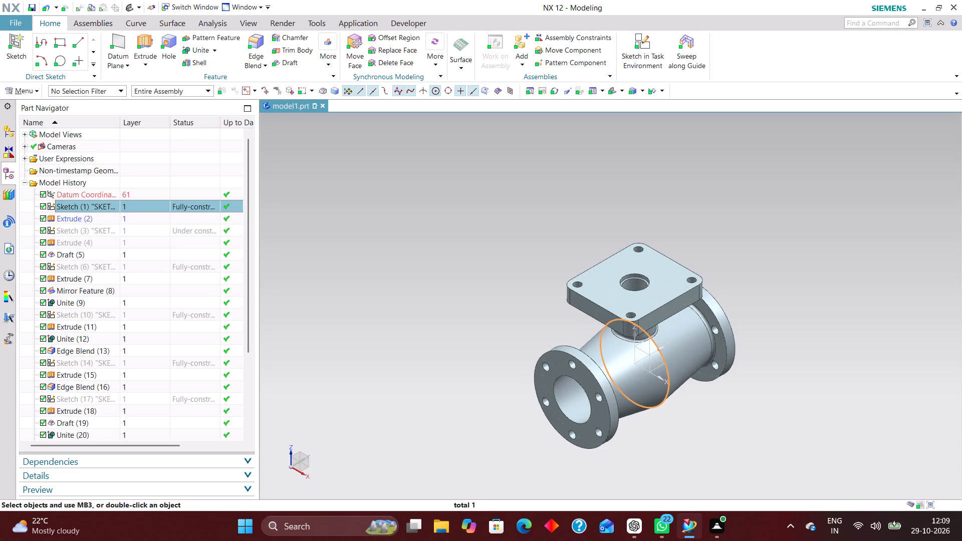
click(151, 231)
right_click(140, 233)
right_click(147, 230)
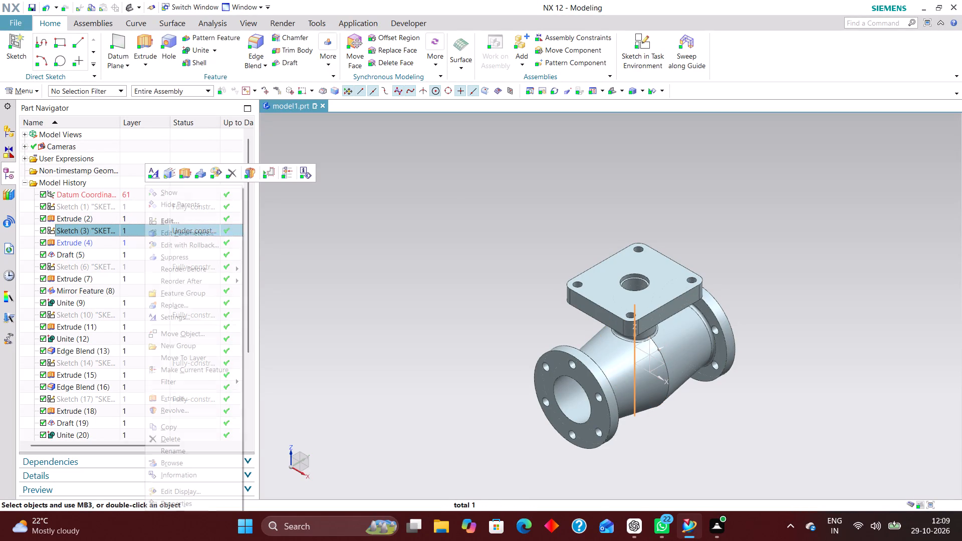
click(179, 243)
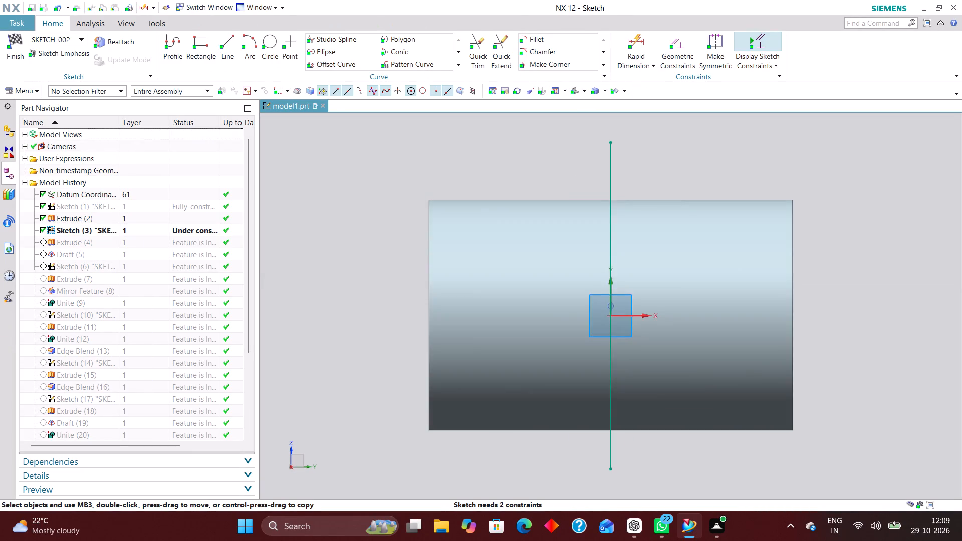
scroll(434, 324, down, 3)
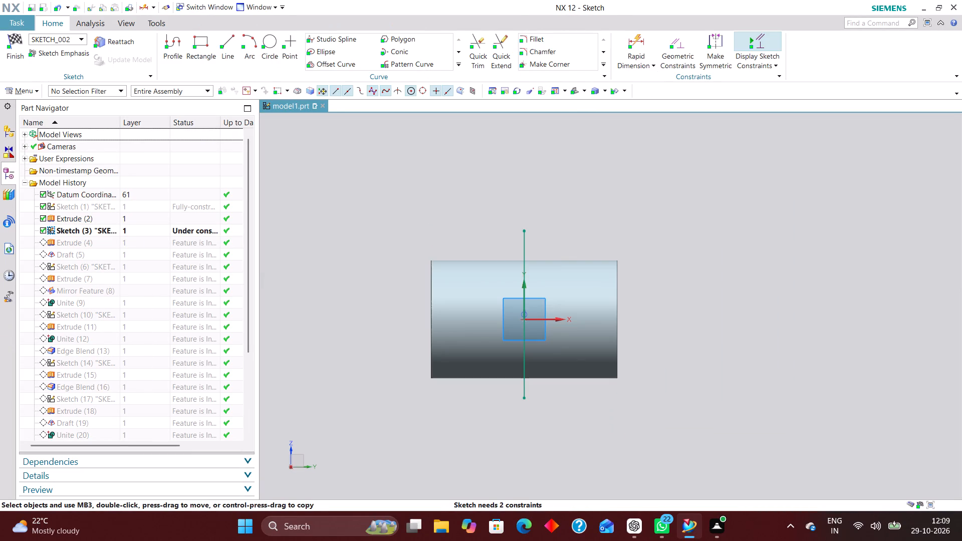
click(636, 42)
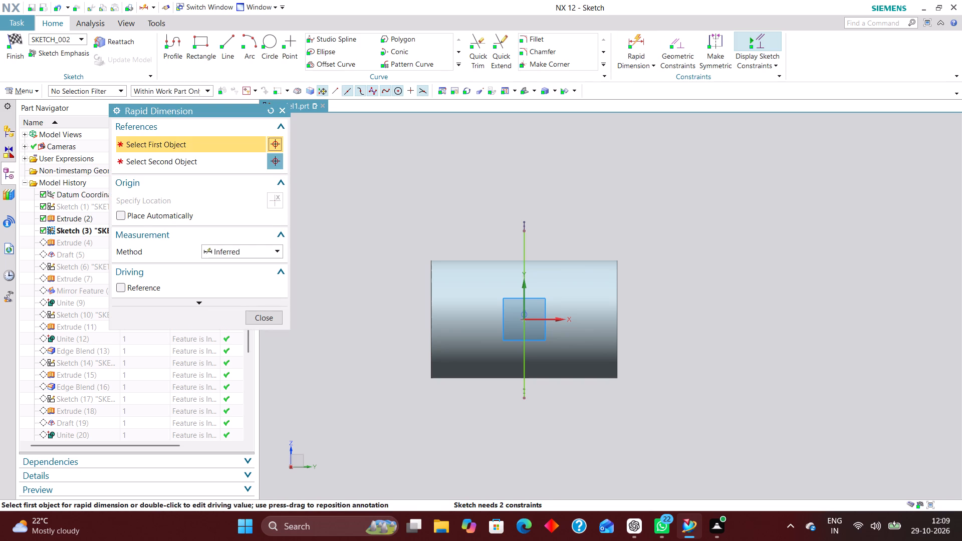
click(526, 245)
click(692, 304)
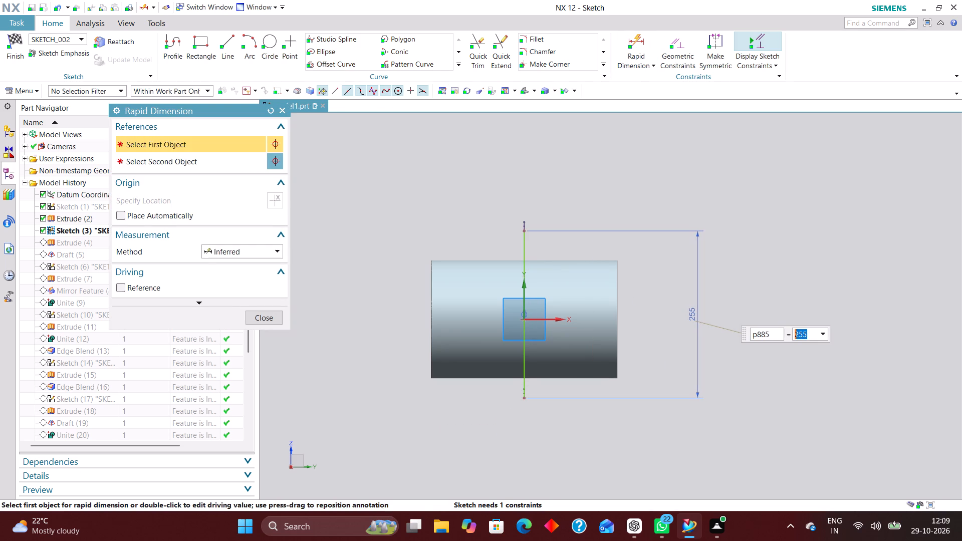
click(261, 317)
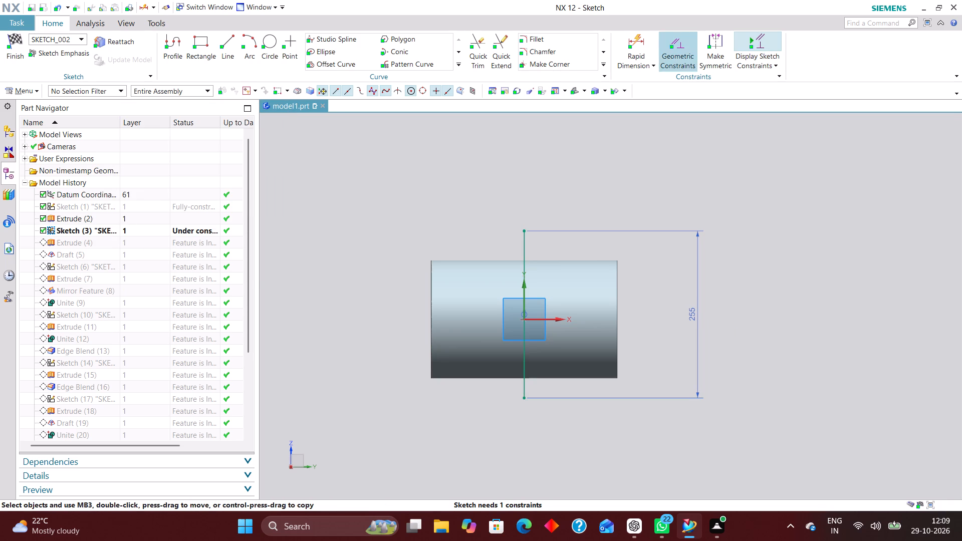
Constrain the vertical line's midpoint to lie on the sketch's horizontal X axis, and finish the sketch.
click(684, 50)
click(522, 314)
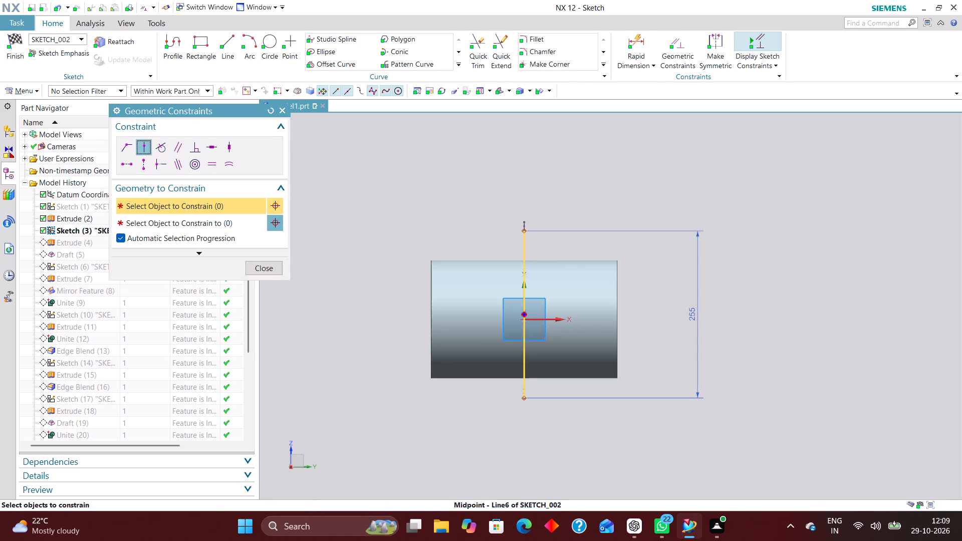
click(550, 321)
click(261, 267)
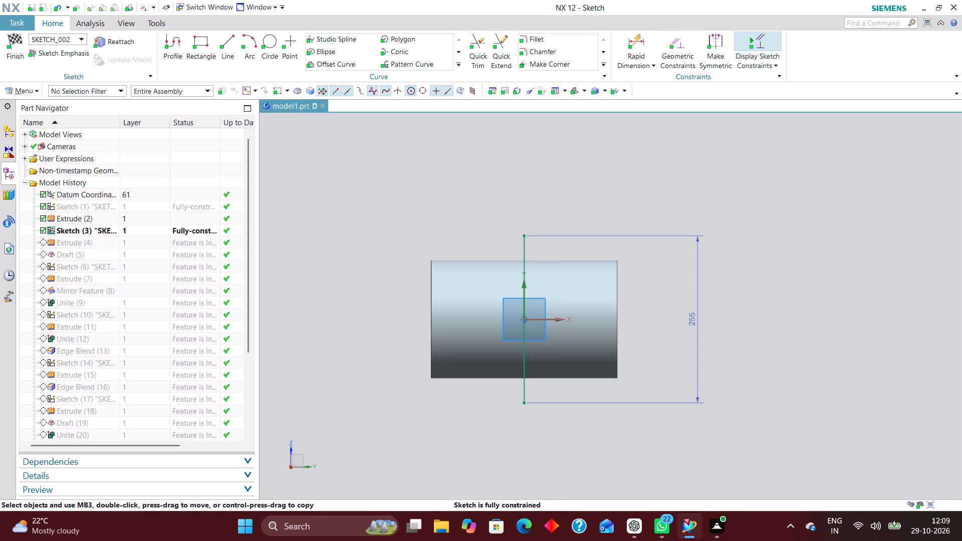
click(16, 37)
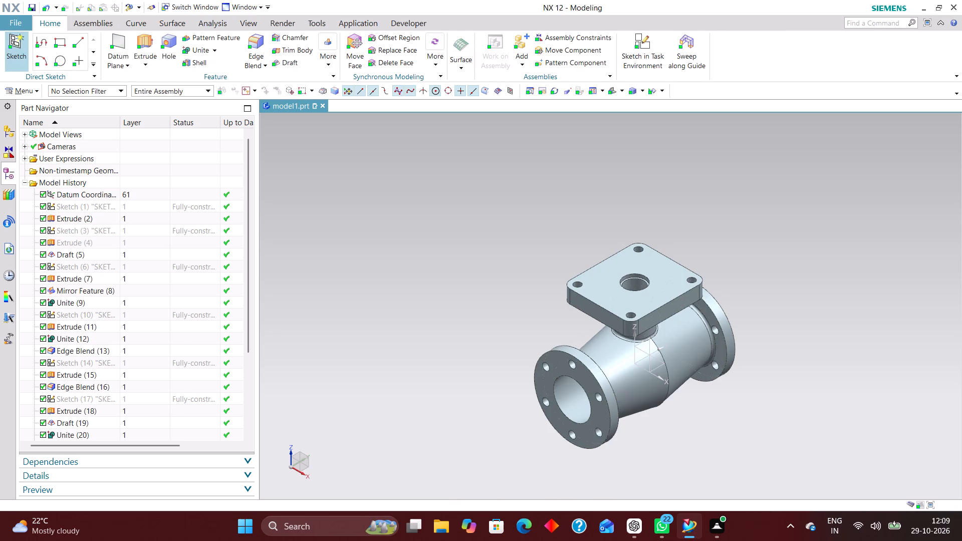
Review the rest of the model history, checking which holes the Simple Hole features represent on the valve body.
scroll(163, 263, down, 6)
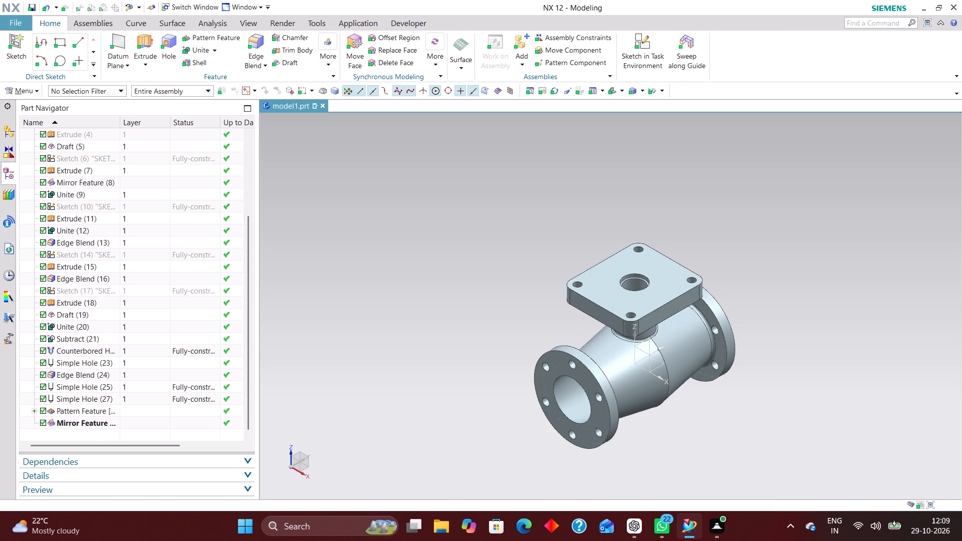
click(134, 384)
click(134, 398)
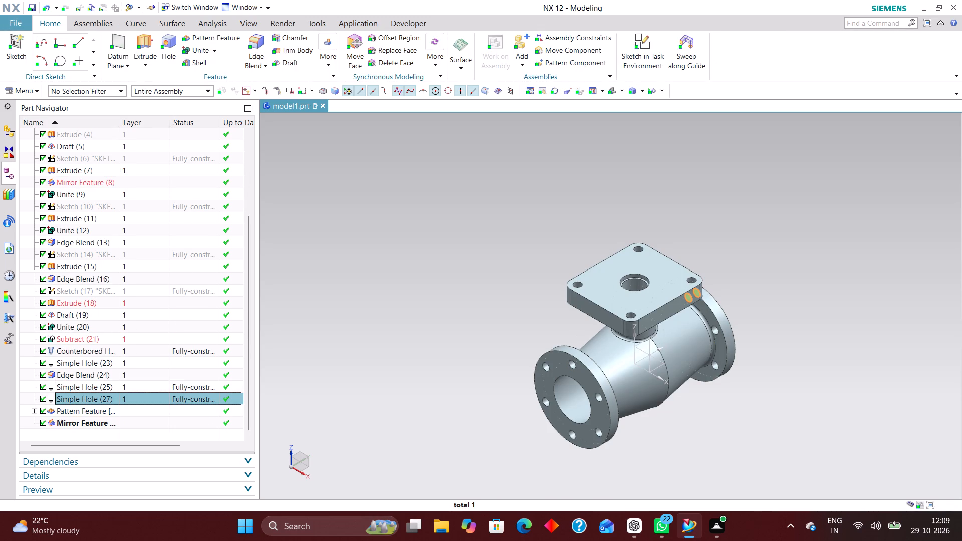
click(134, 361)
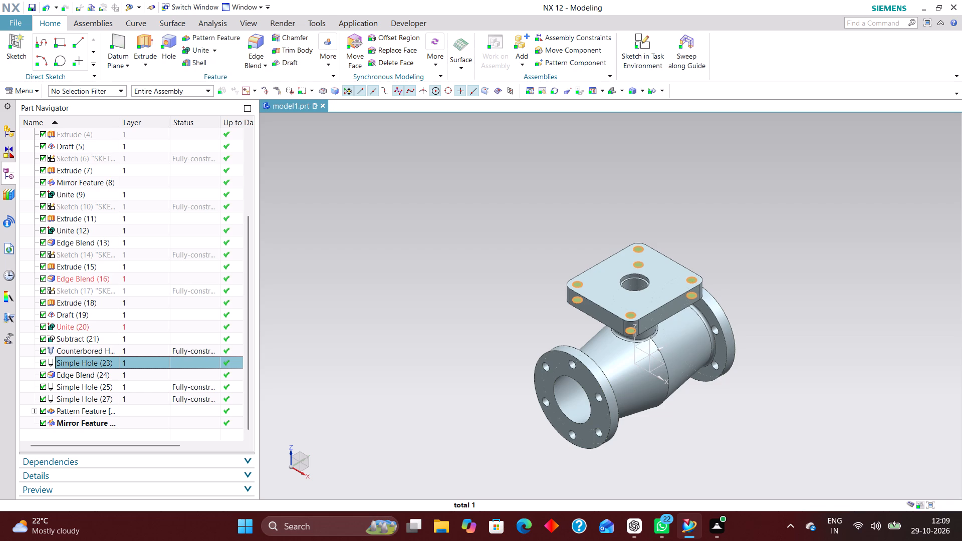
click(407, 339)
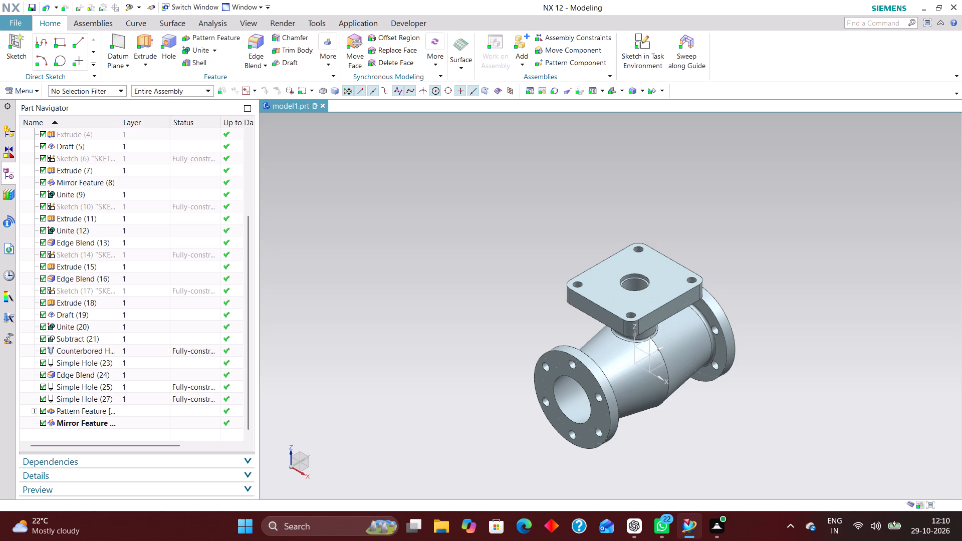
scroll(85, 245, up, 5)
scroll(125, 230, up, 2)
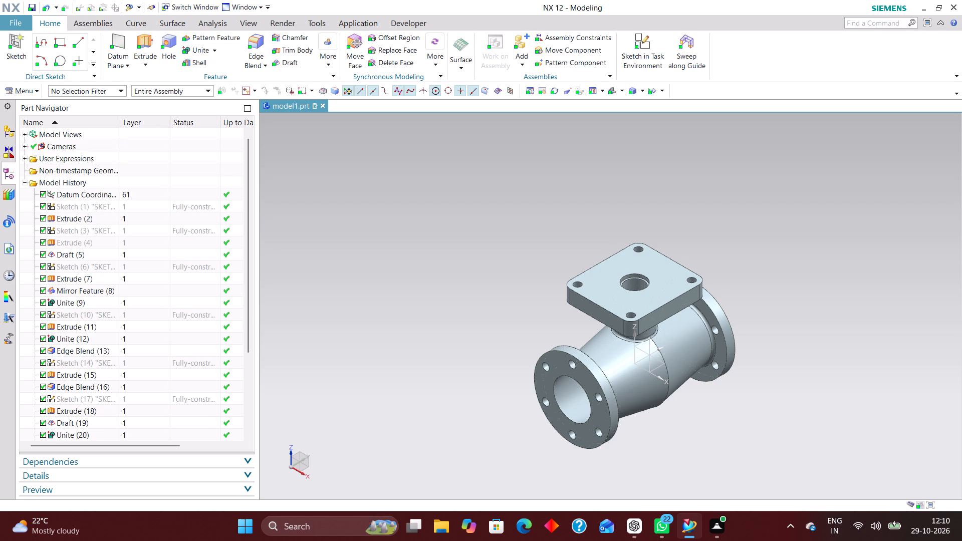
Move the datum coordinate system to layer 220.
click(131, 196)
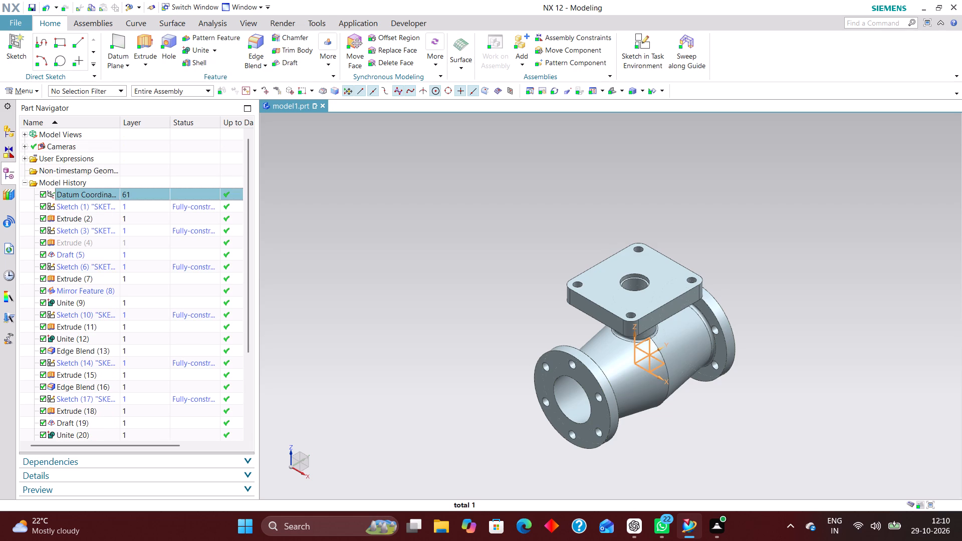
key(ctrl+j)
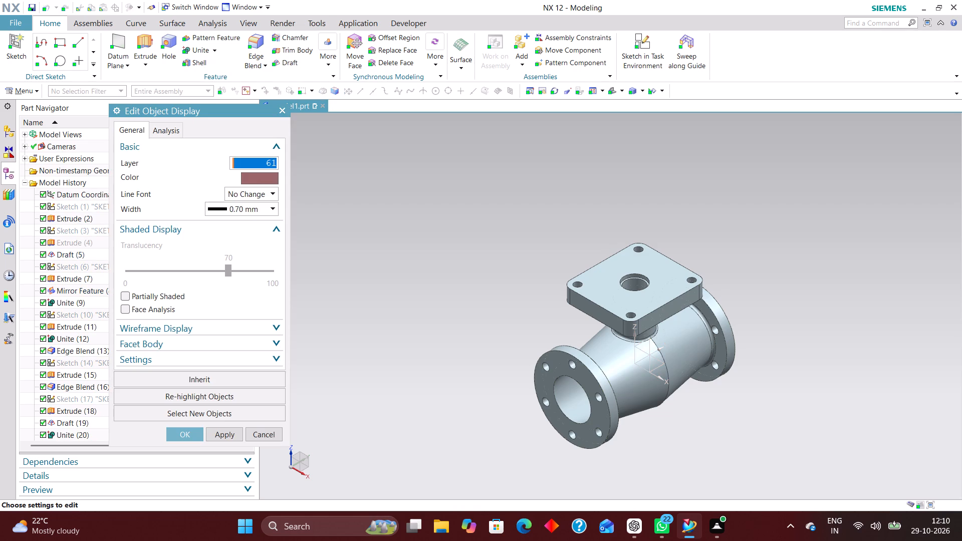
text(220)
key(Return)
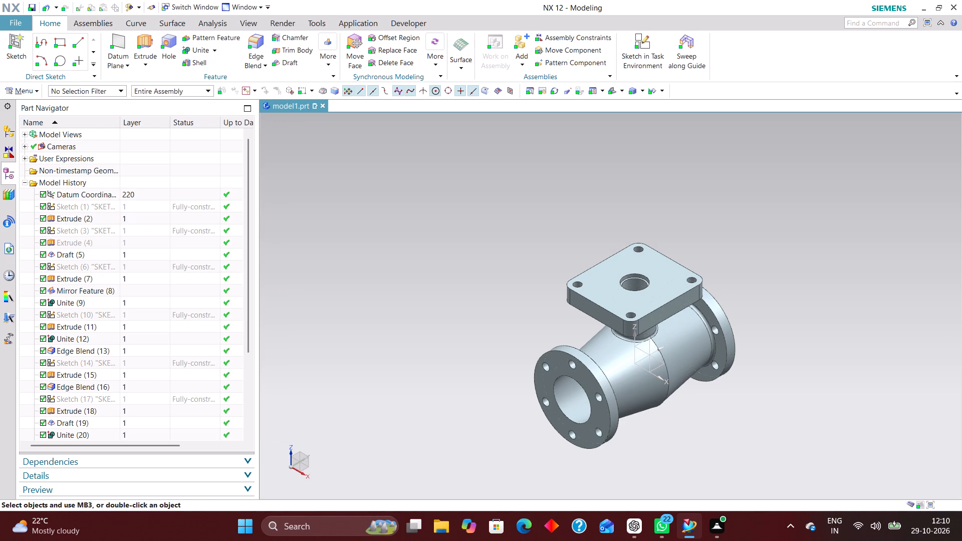
Move Sketch (1), the main body's circular profile, to layer 11.
click(132, 207)
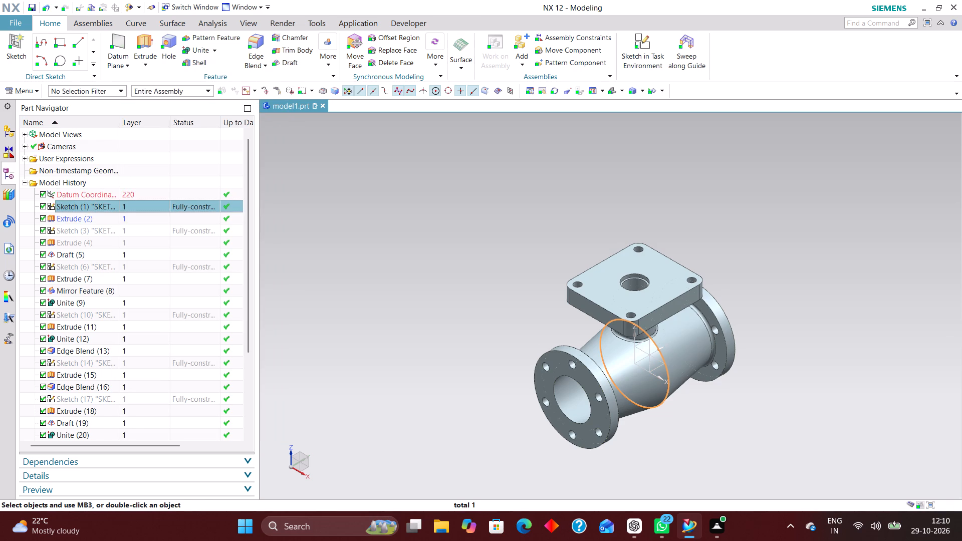
key(ctrl+j)
text(11)
key(Return)
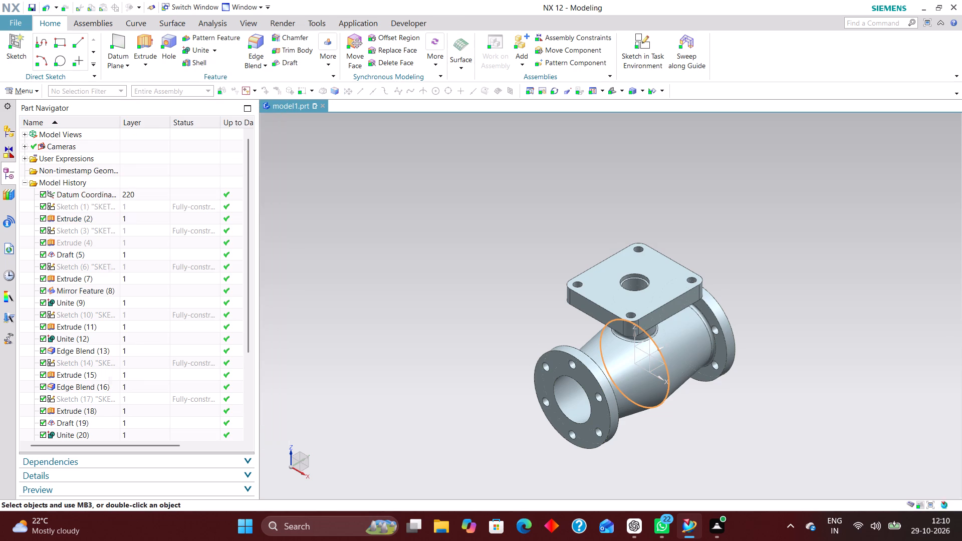
Move the solid valve body to layer 2 through its Extrude (2) feature.
click(134, 214)
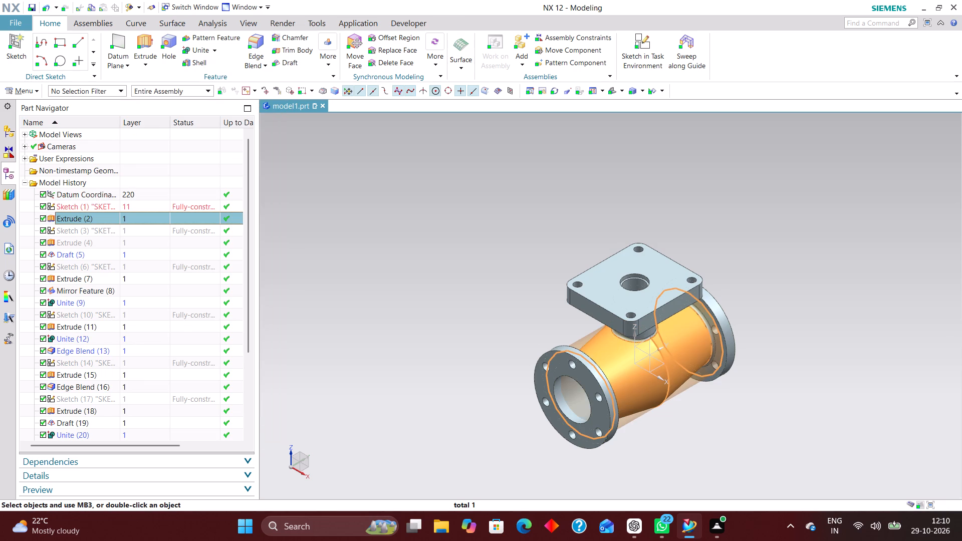
key(ctrl+j)
key(2)
key(Return)
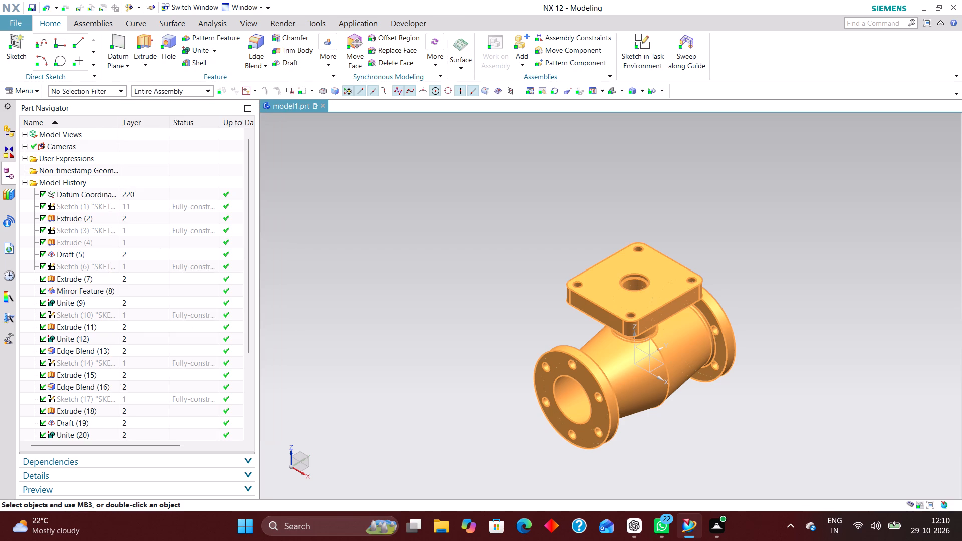
Move Sketch (3), the vertical line sketch, to layer 12.
click(130, 228)
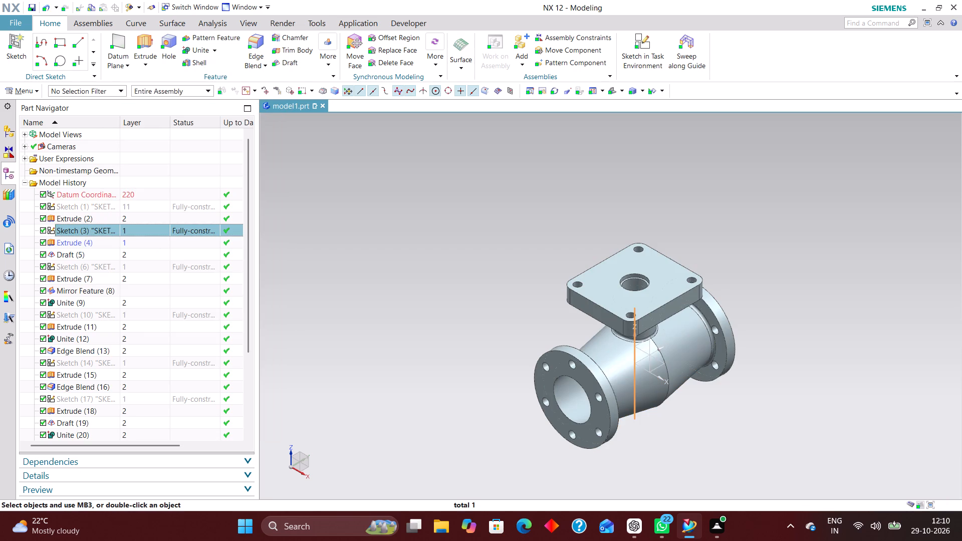
key(ctrl+j)
text(12)
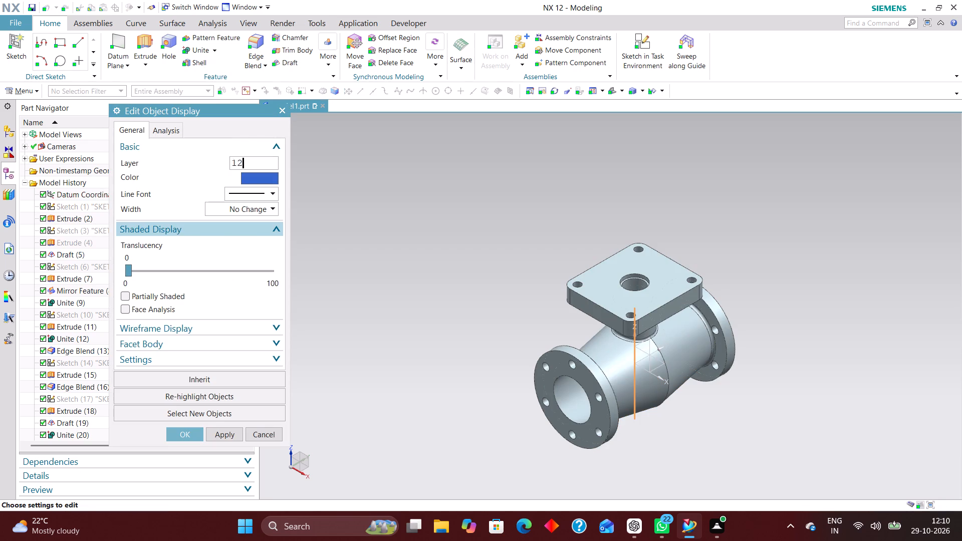
key(Return)
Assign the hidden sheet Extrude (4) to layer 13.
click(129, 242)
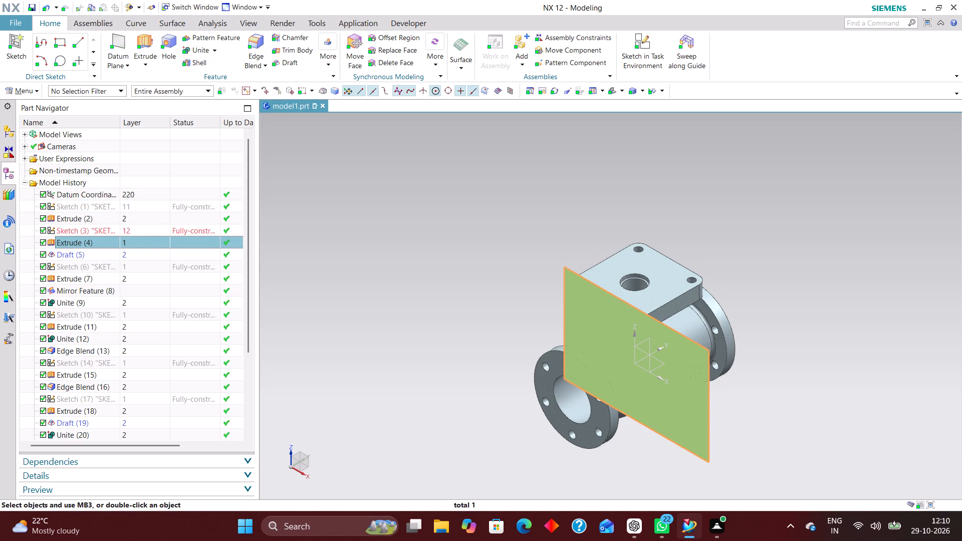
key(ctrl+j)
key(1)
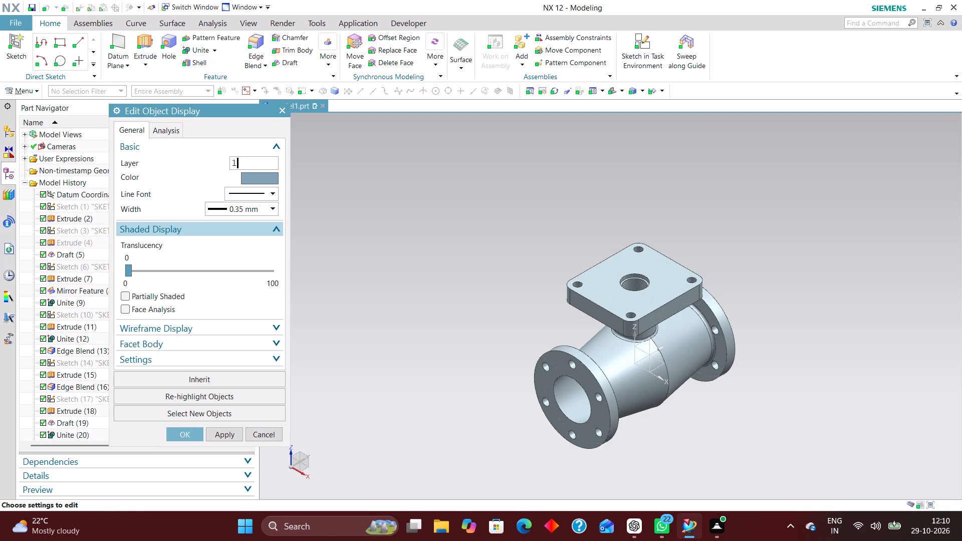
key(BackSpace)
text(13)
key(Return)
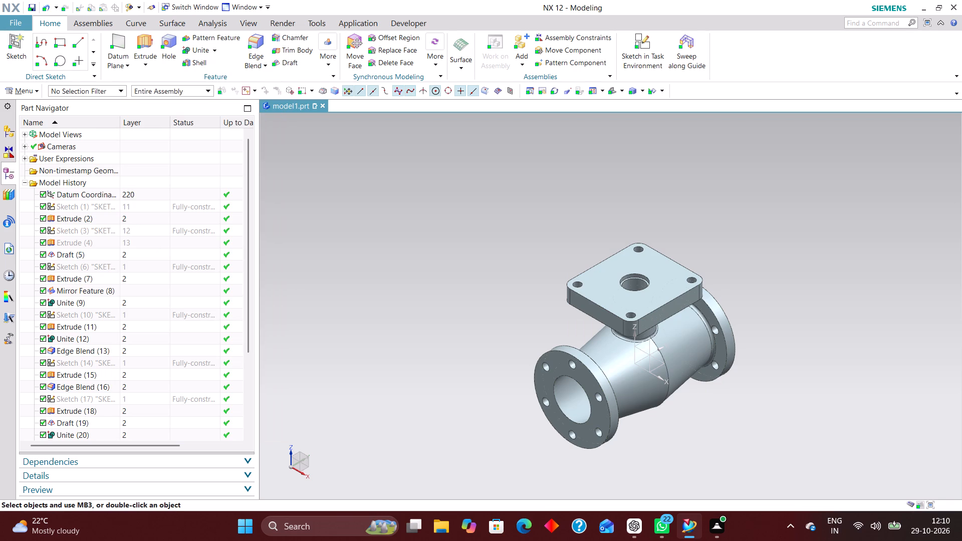
Assign the hidden sheet Extrude (4) to layer 2.
click(132, 241)
key(ctrl+j)
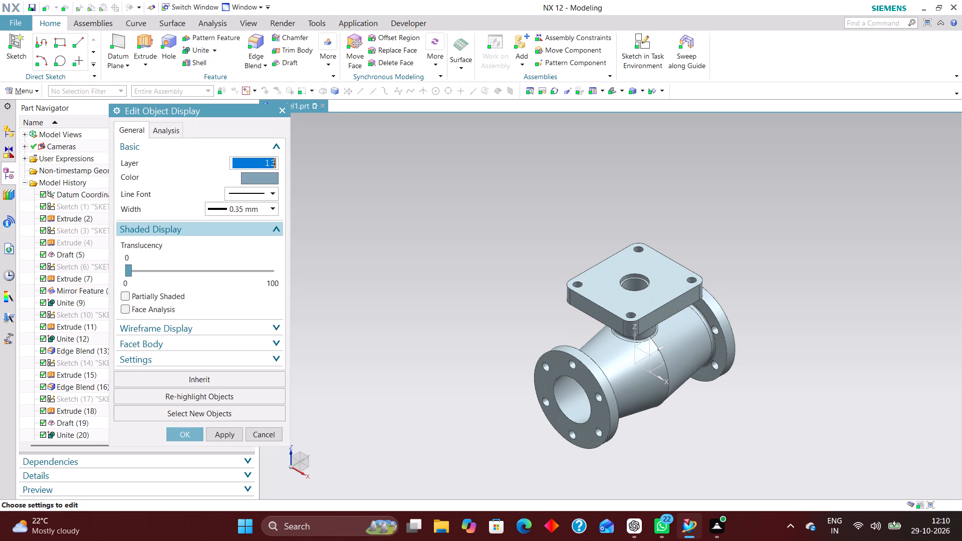
key(2)
key(Return)
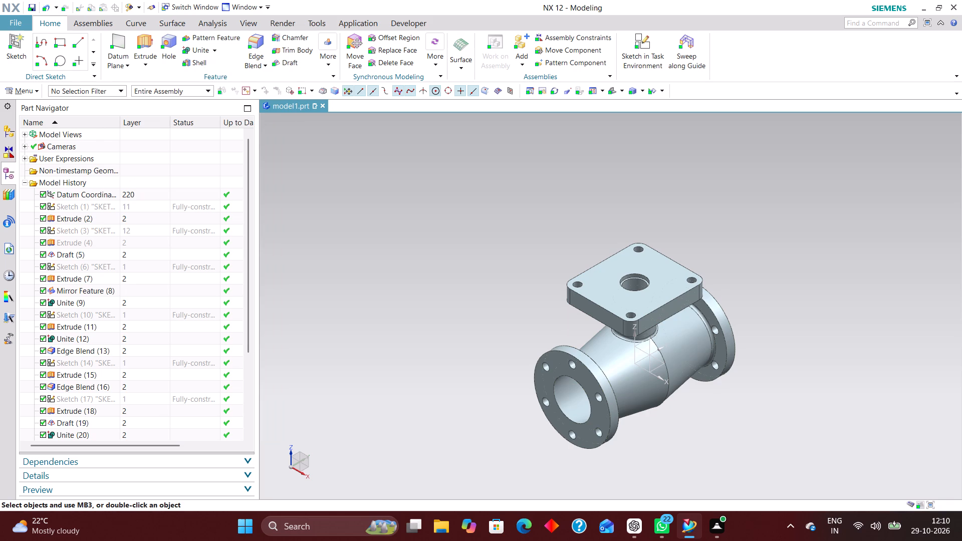
Move Sketch (6), the circular sketch used by Extrude (7), to layer 13.
click(133, 262)
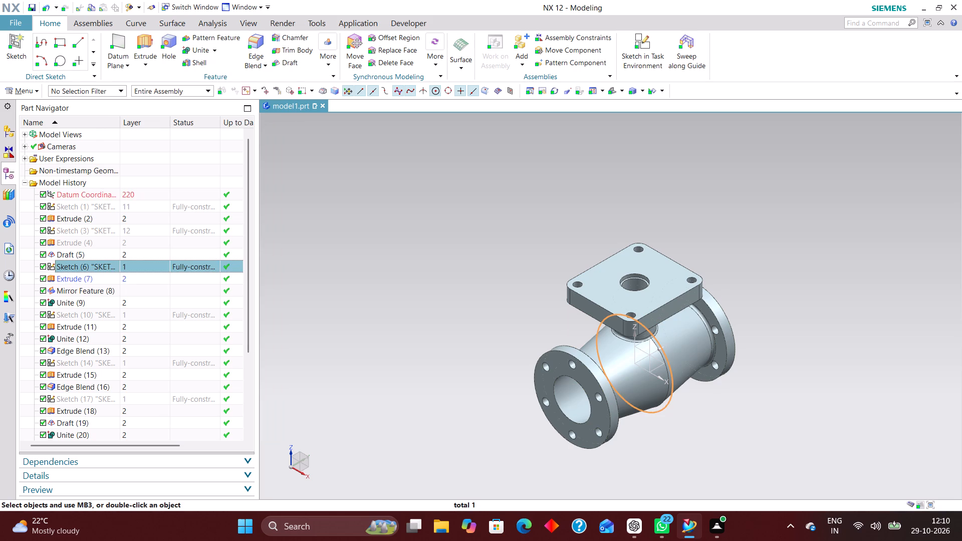
key(ctrl+j)
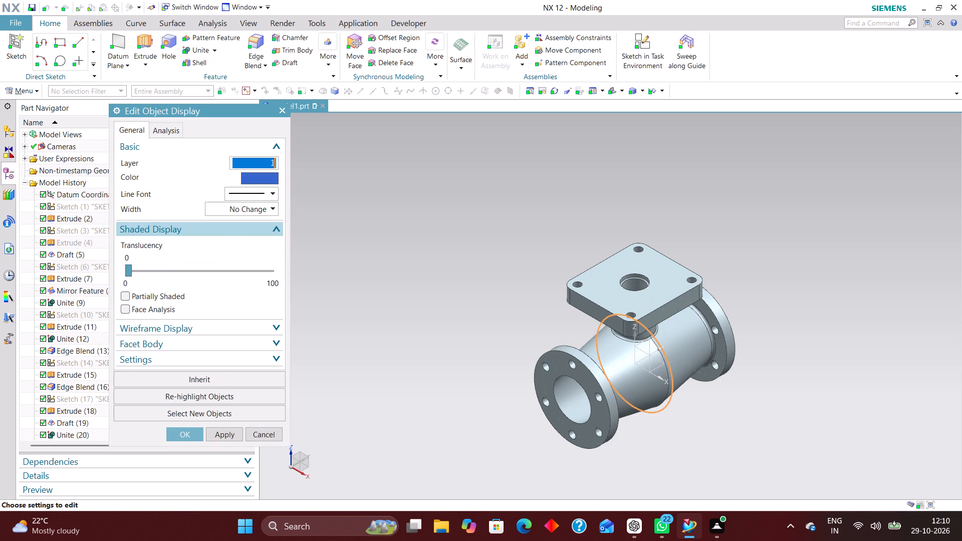
text(13)
key(Return)
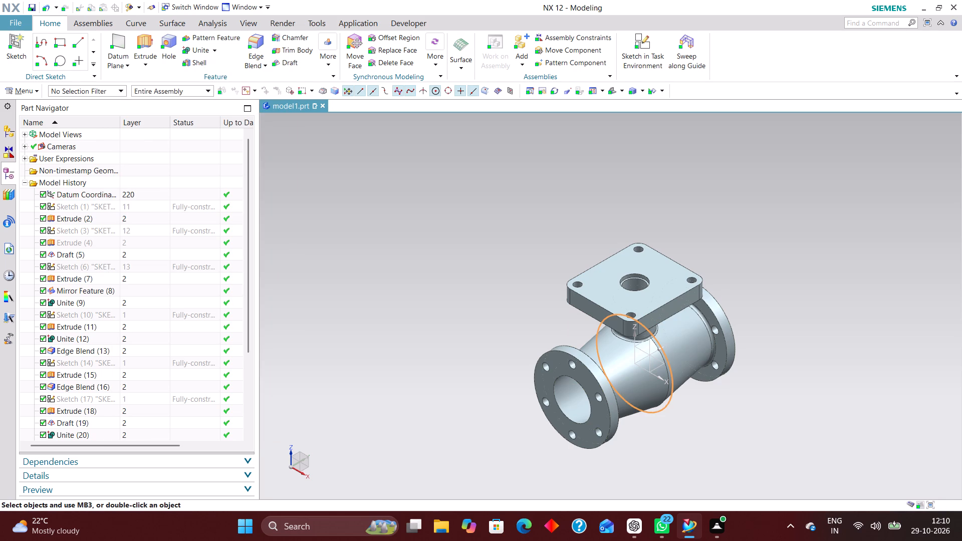
Move Sketch (10), the circular sketch used by Extrude (11), to layer 14.
click(130, 313)
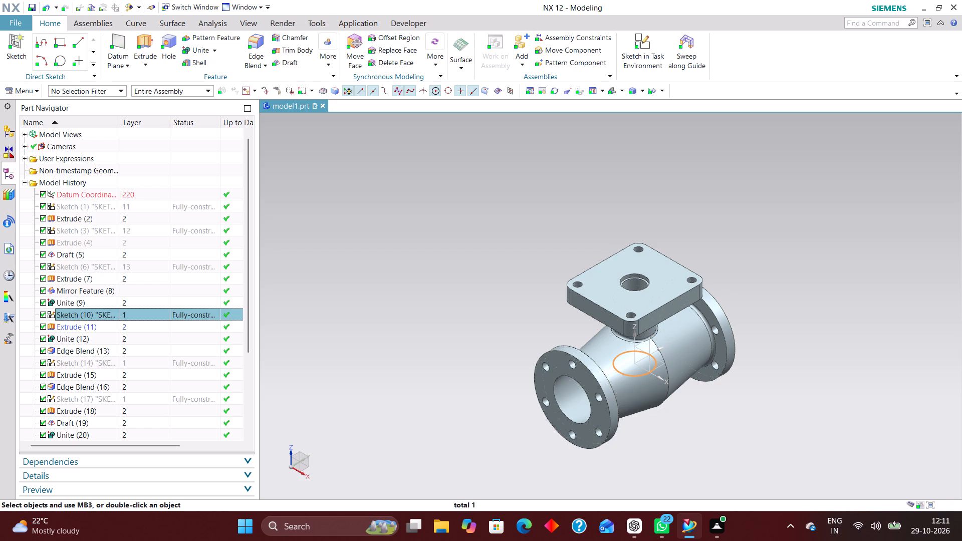
key(ctrl+j)
text(14)
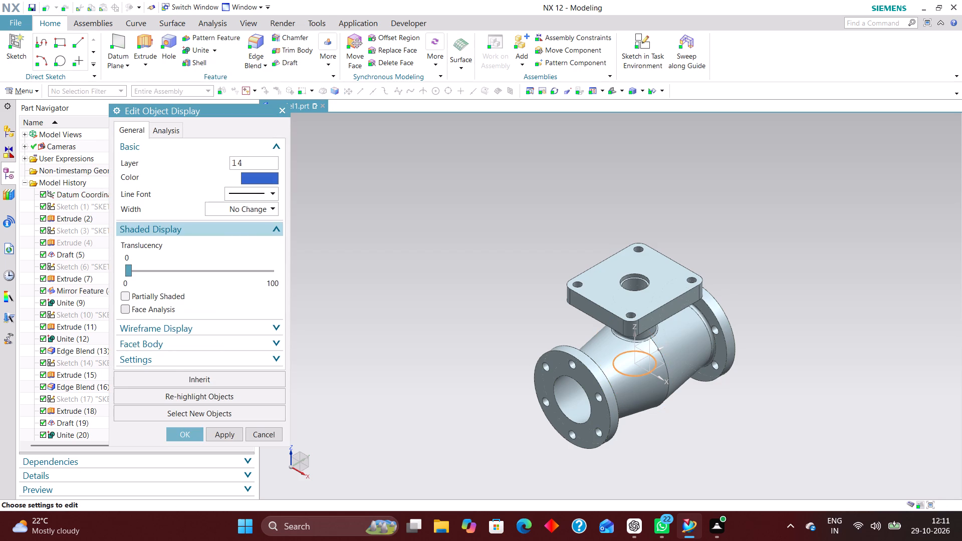
key(Return)
Move Sketch (14), the rectangular sketch used by Extrude (15), to layer 15.
click(132, 362)
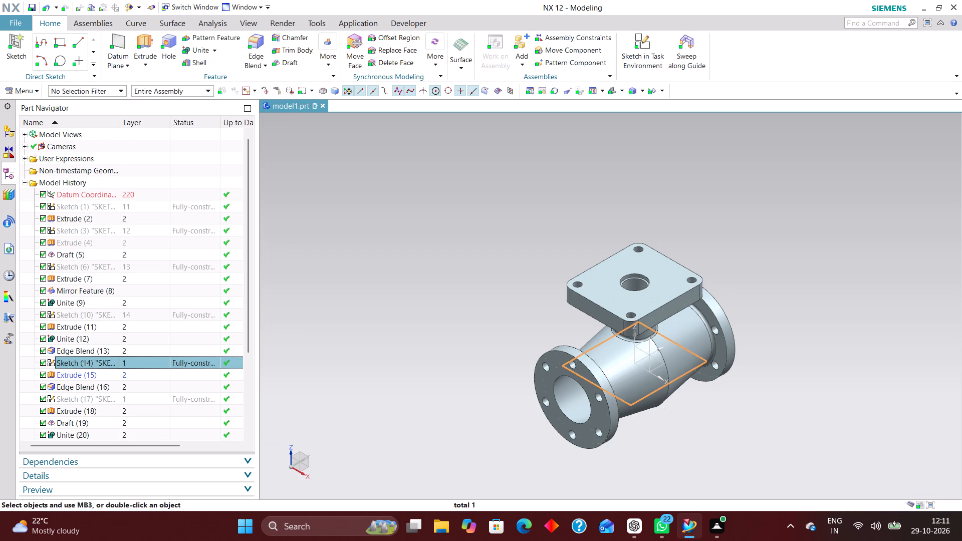
key(ctrl+j)
text(15)
key(Return)
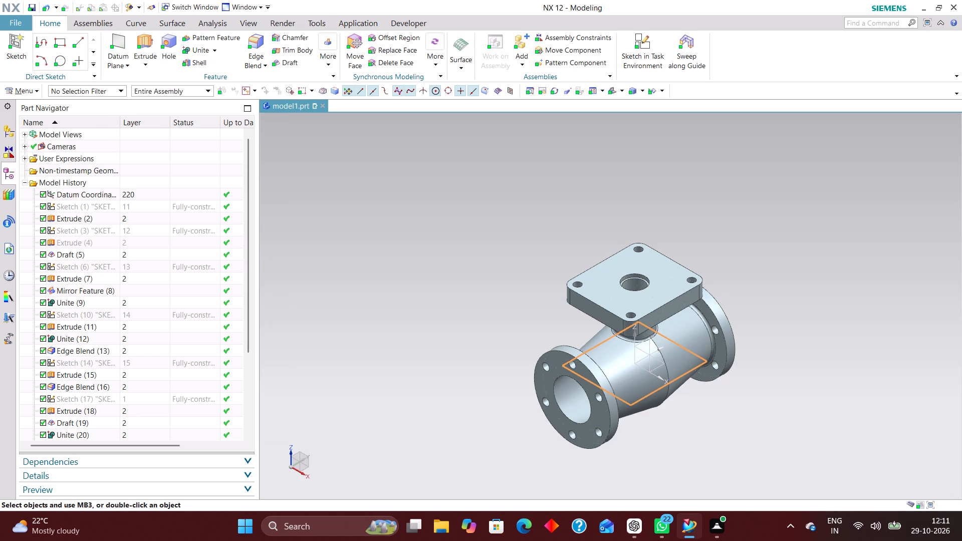
Move Sketch (17), the circular sketch used by Extrude (18), to layer 16.
click(132, 400)
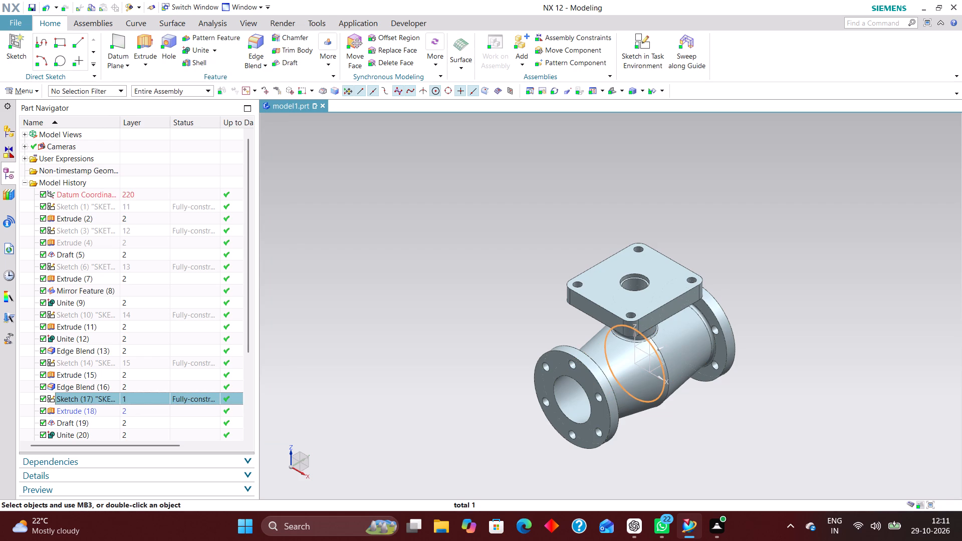
key(ctrl+j)
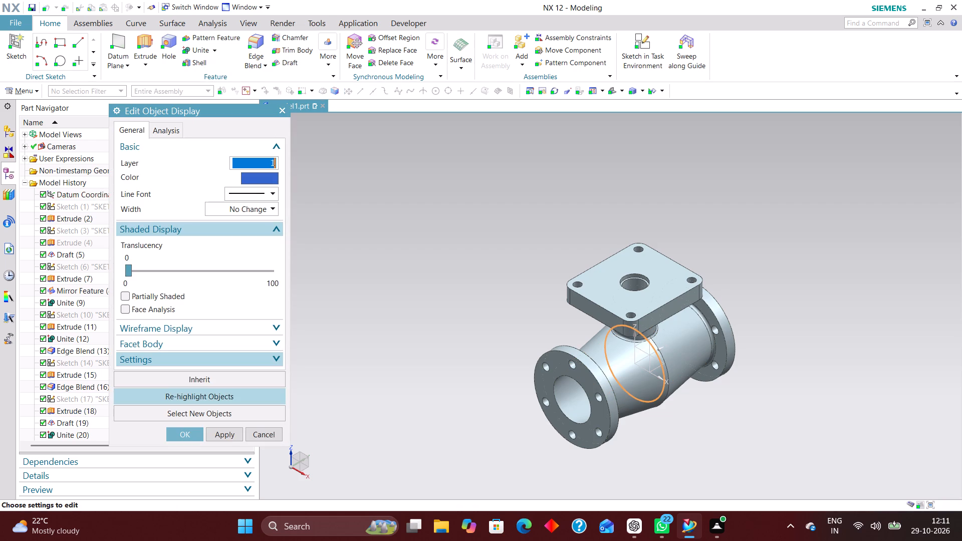
key(1)
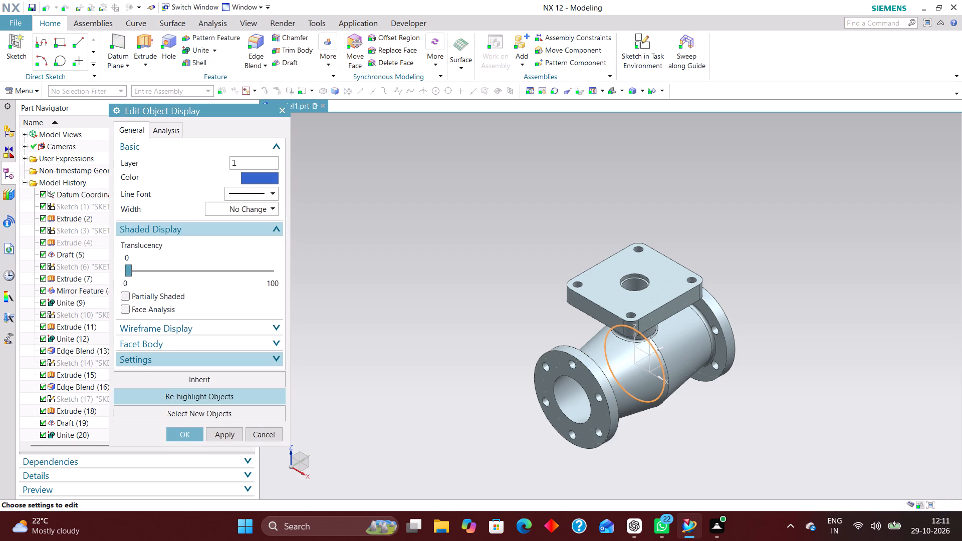
key(6)
key(Return)
Review the layer and constraint status of the features in the model history, down to the last mirror feature.
scroll(132, 400, down, 1)
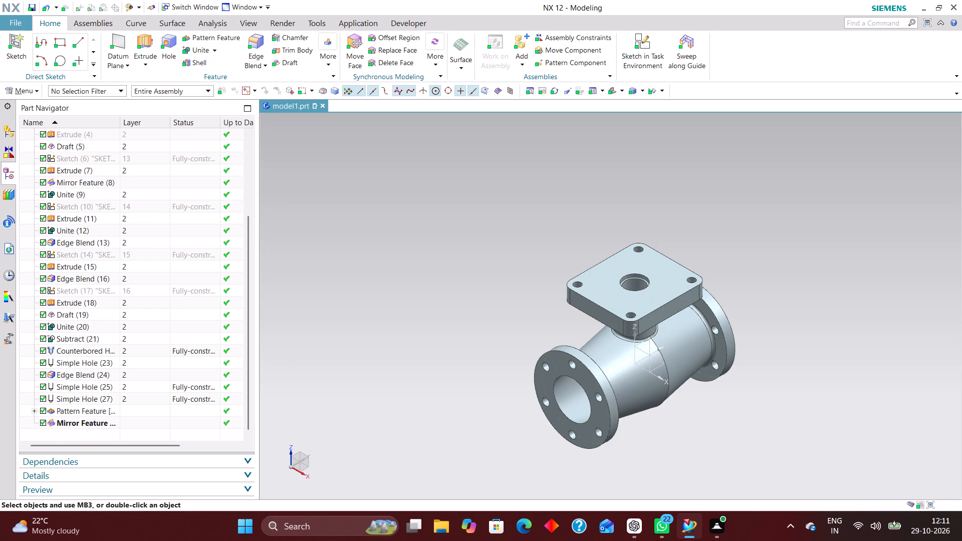
scroll(149, 330, up, 3)
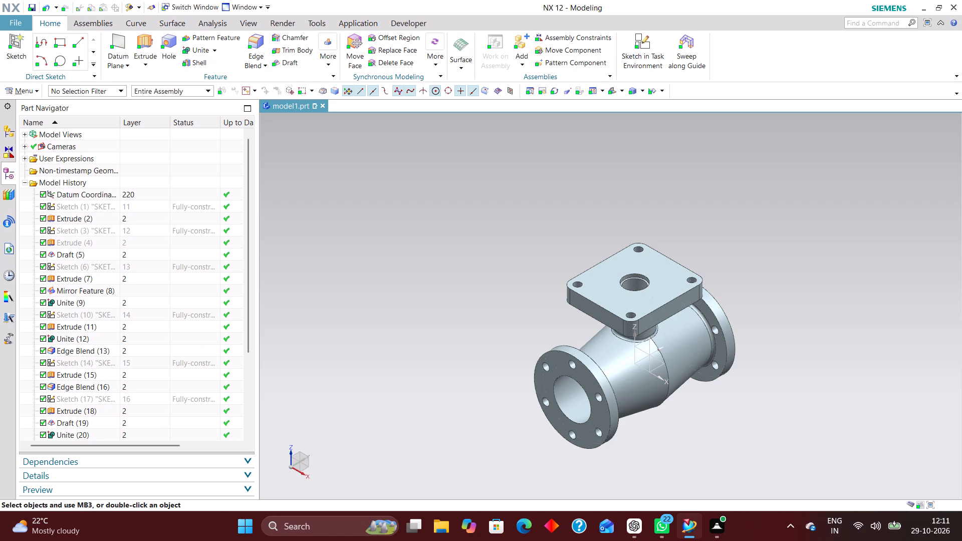
scroll(149, 330, down, 3)
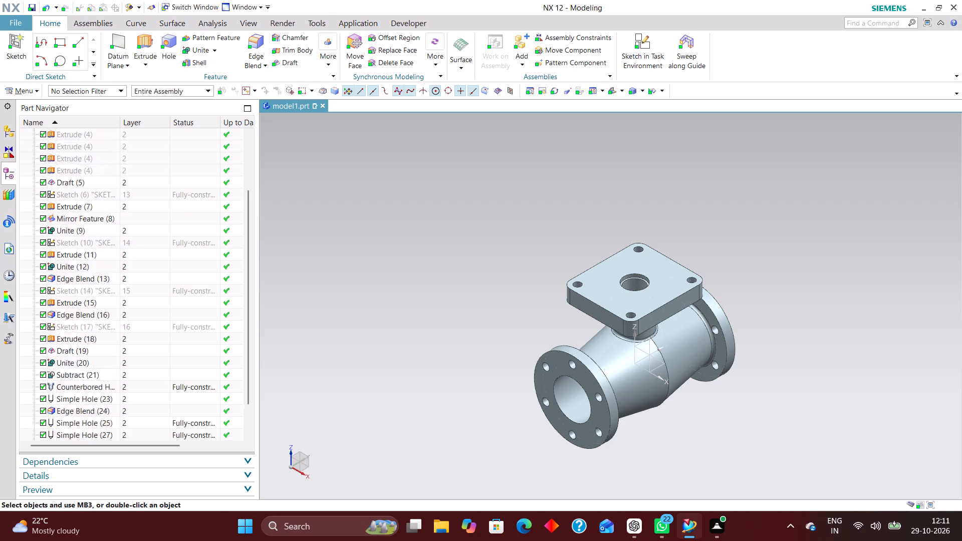
scroll(149, 330, down, 1)
click(149, 330)
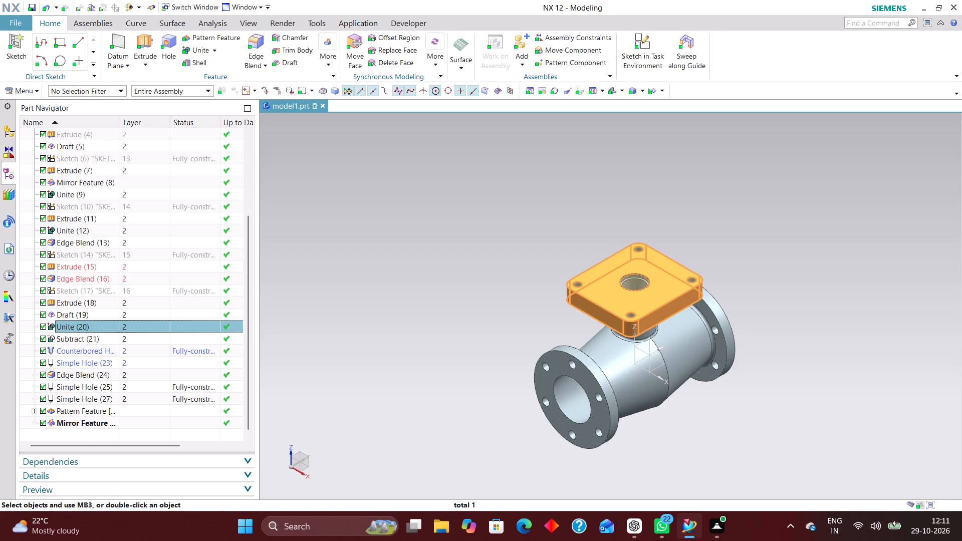
click(356, 241)
scroll(162, 397, down, 1)
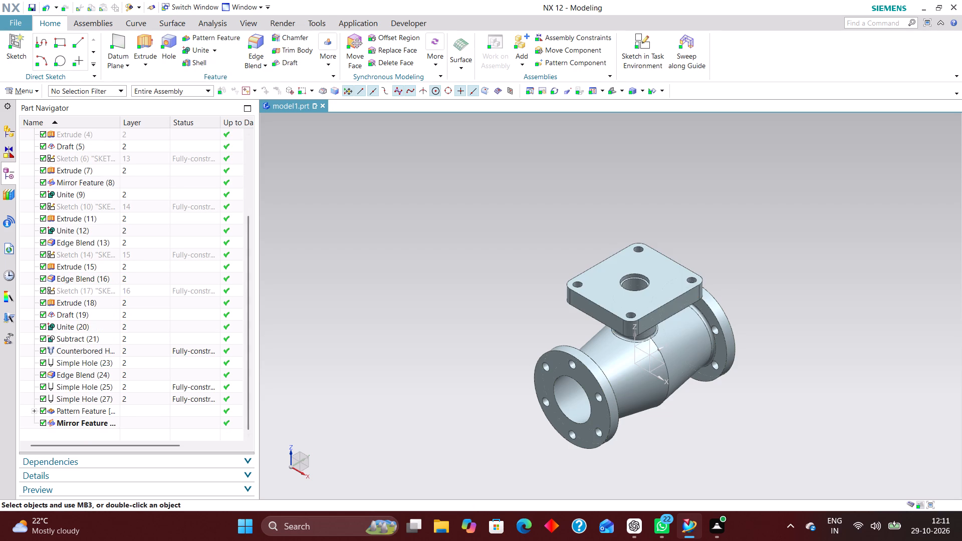
scroll(162, 397, down, 1)
scroll(162, 397, up, 6)
scroll(162, 397, down, 3)
scroll(162, 397, up, 5)
scroll(162, 397, down, 1)
click(139, 292)
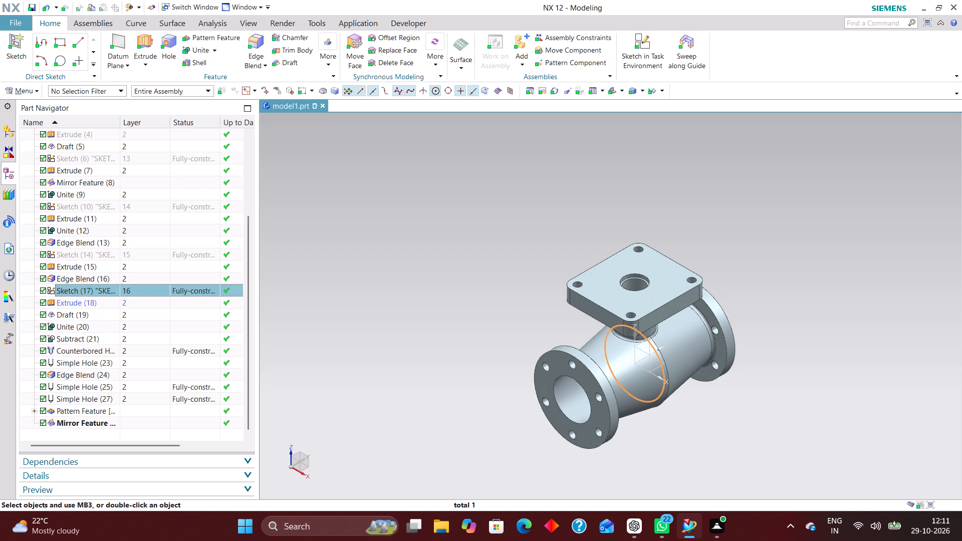
click(139, 292)
right_click(139, 292)
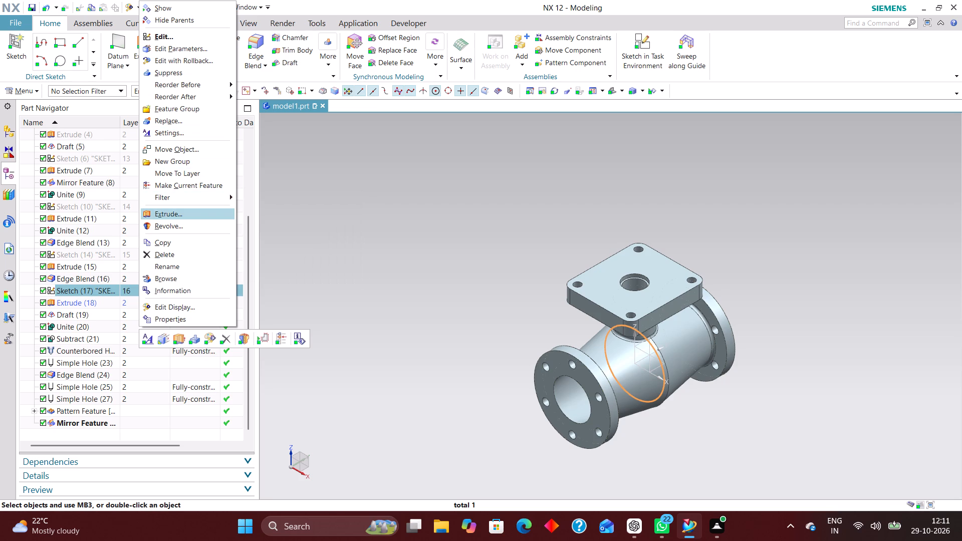
click(386, 161)
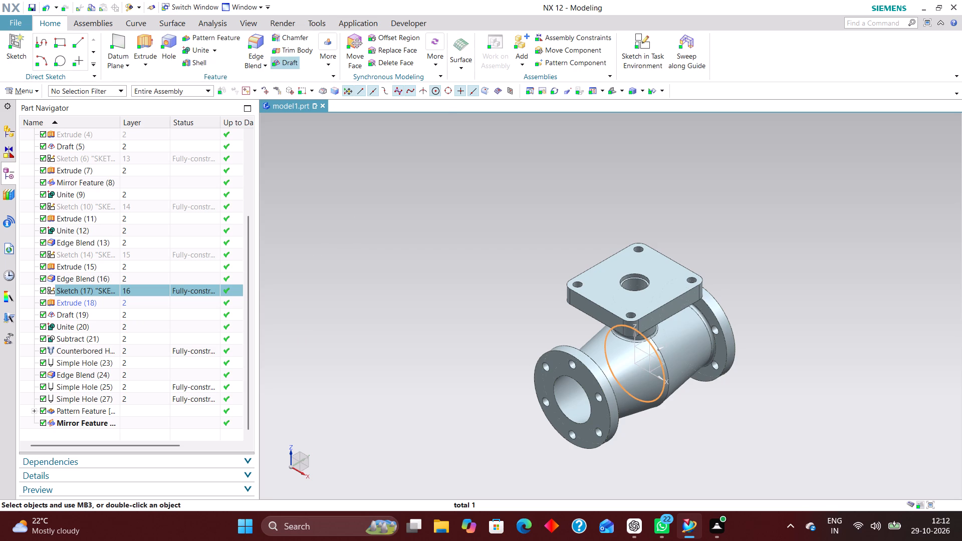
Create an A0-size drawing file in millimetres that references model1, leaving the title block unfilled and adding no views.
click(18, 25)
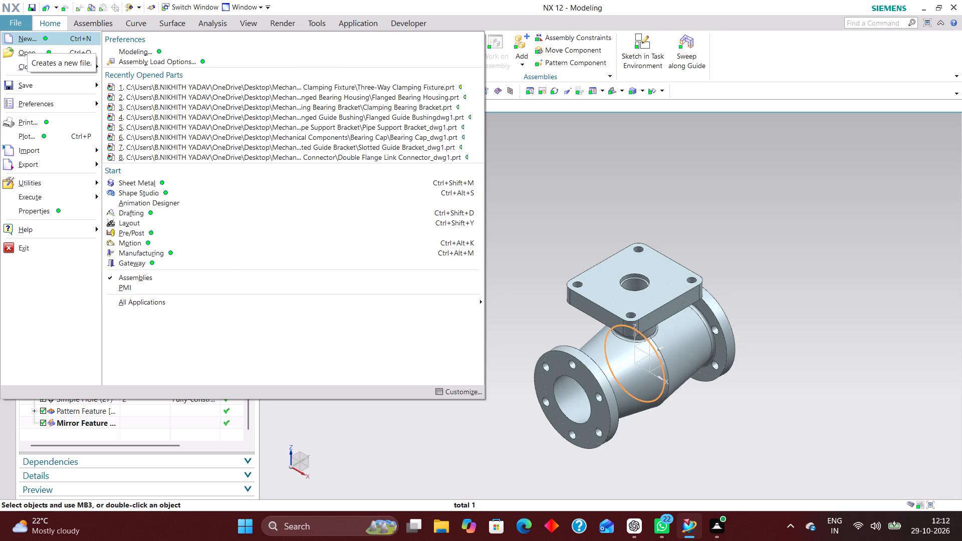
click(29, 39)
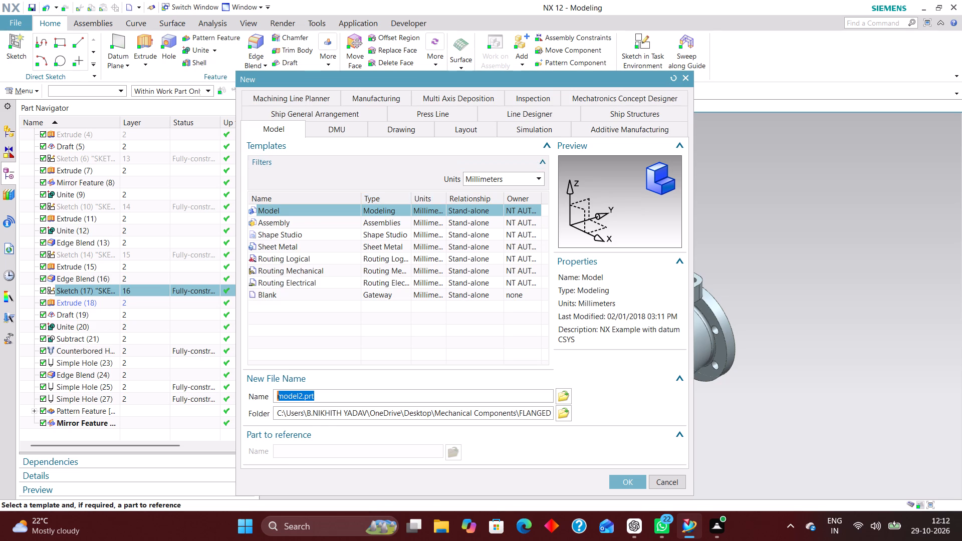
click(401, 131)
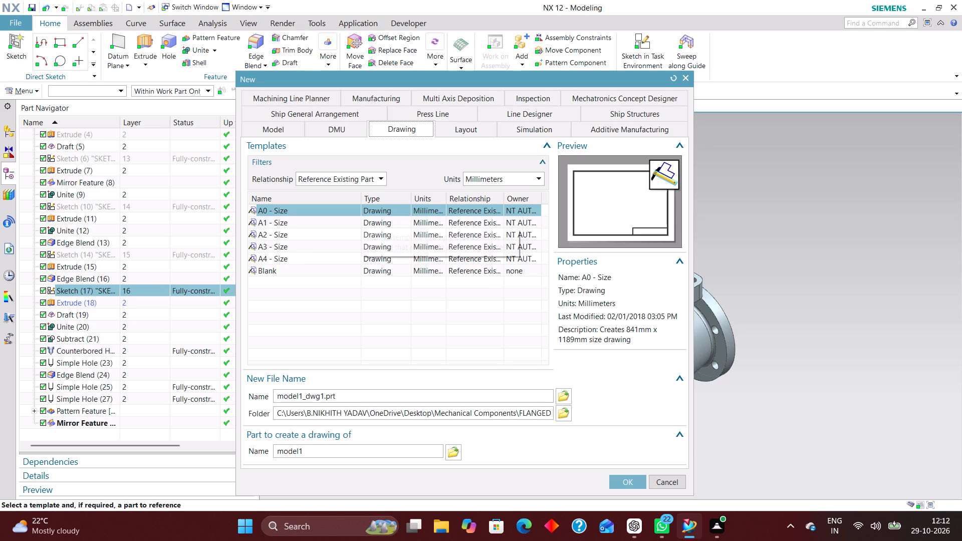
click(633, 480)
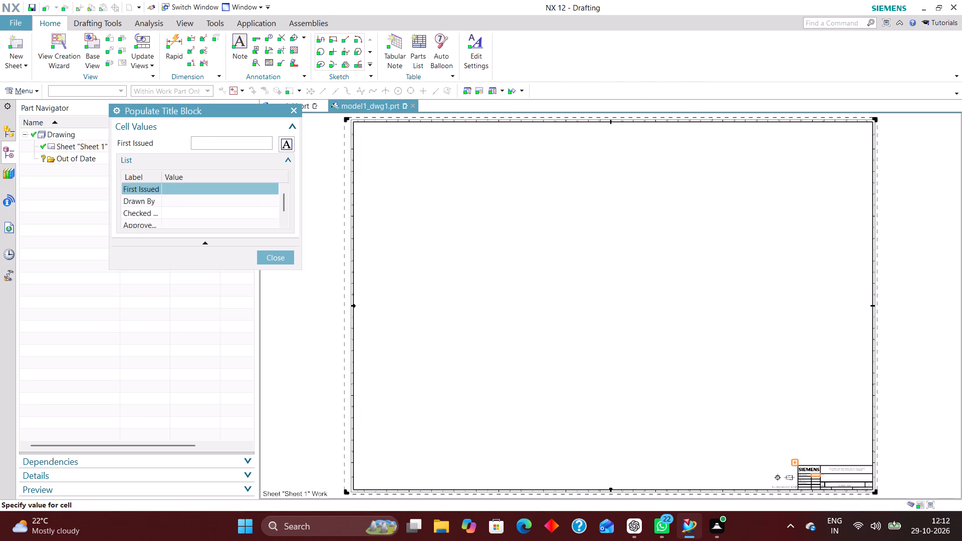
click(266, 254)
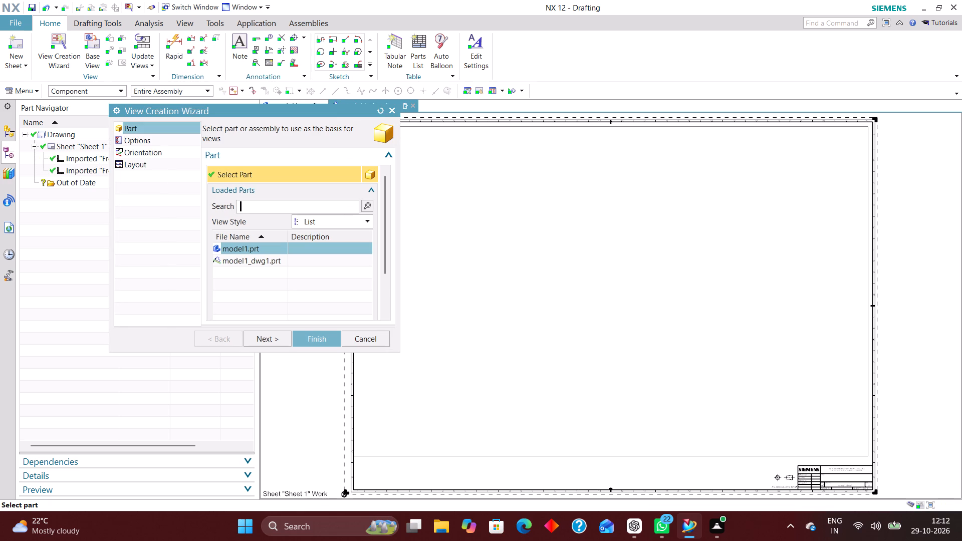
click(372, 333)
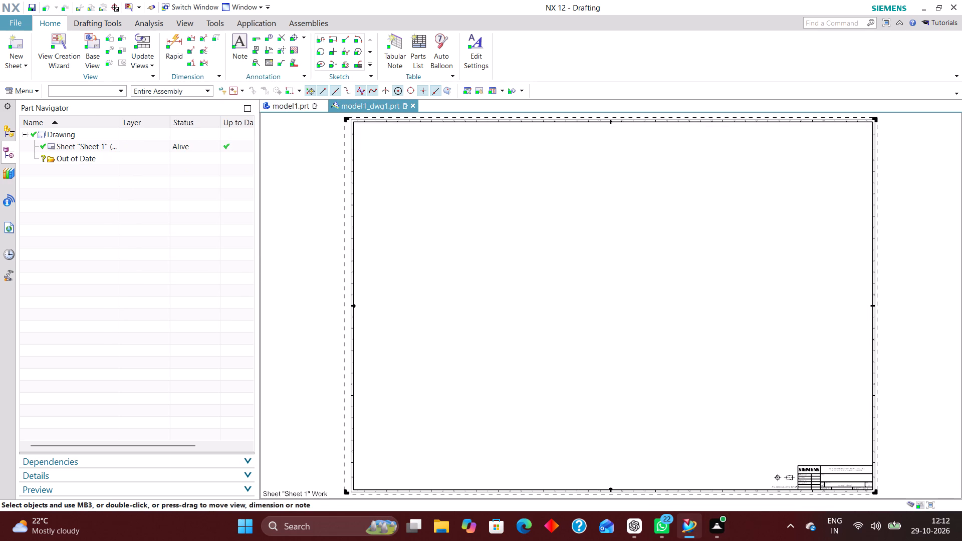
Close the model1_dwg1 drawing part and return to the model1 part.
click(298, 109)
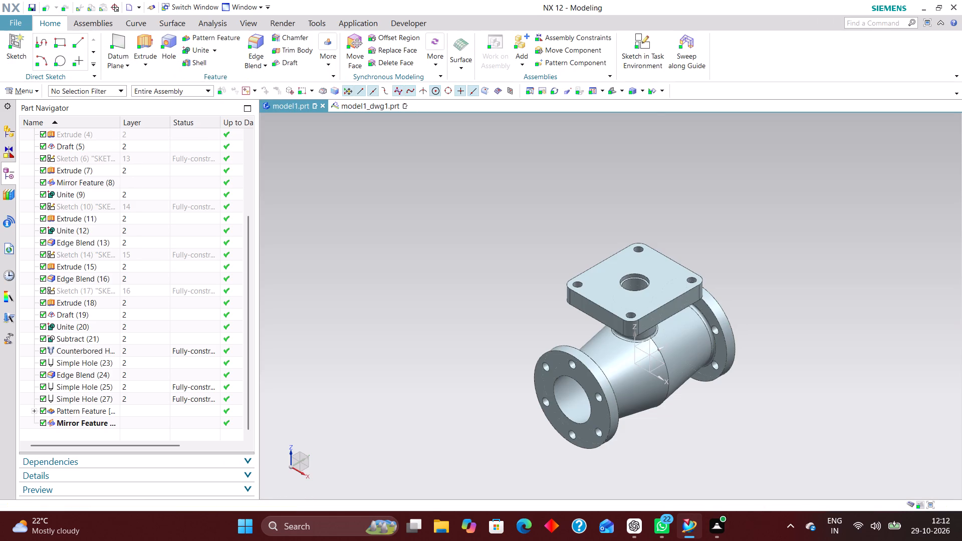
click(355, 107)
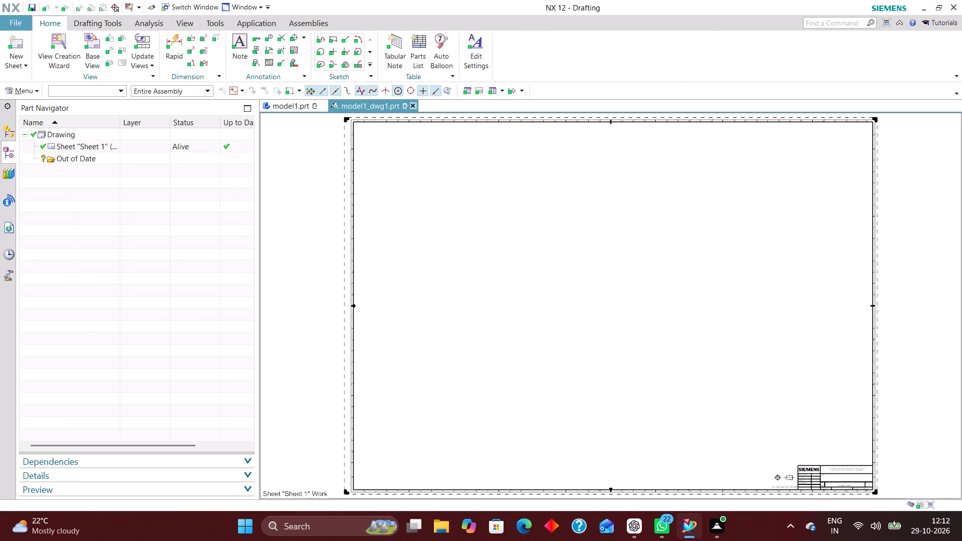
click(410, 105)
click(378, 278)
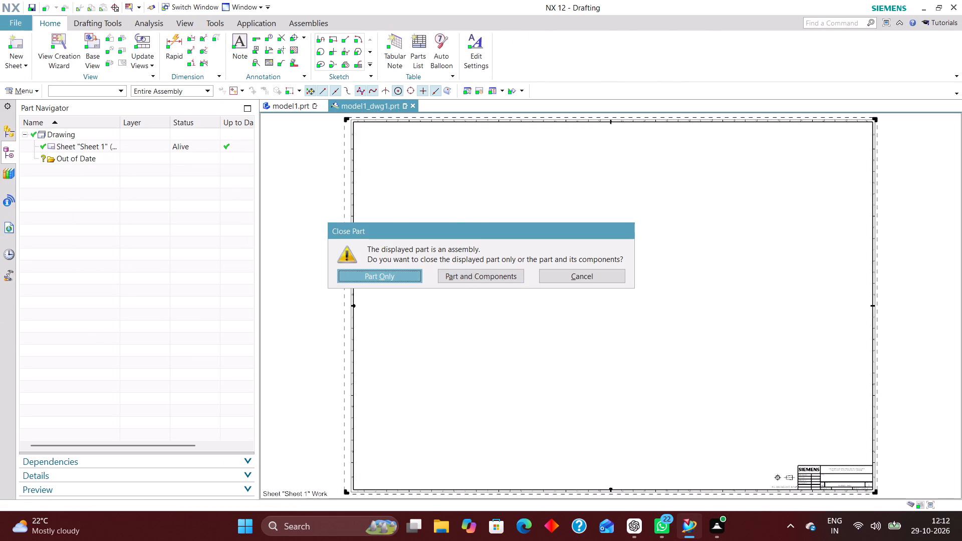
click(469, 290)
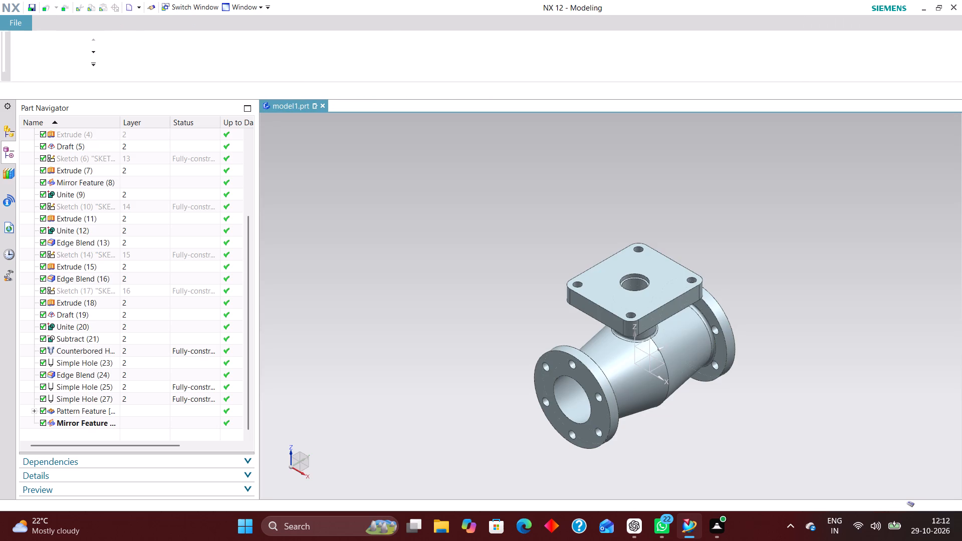
Assign the library material Steel to the flanged valve body.
scroll(141, 208, up, 5)
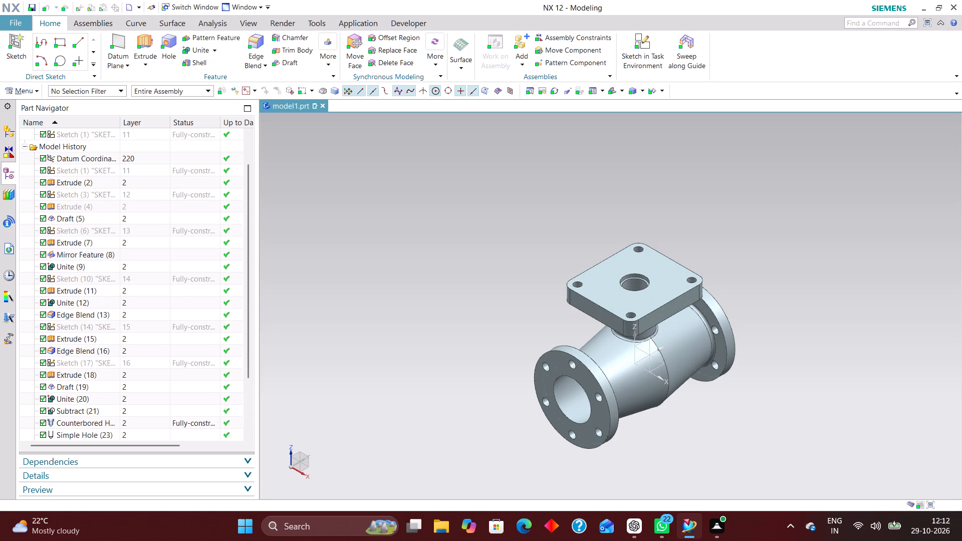
click(29, 93)
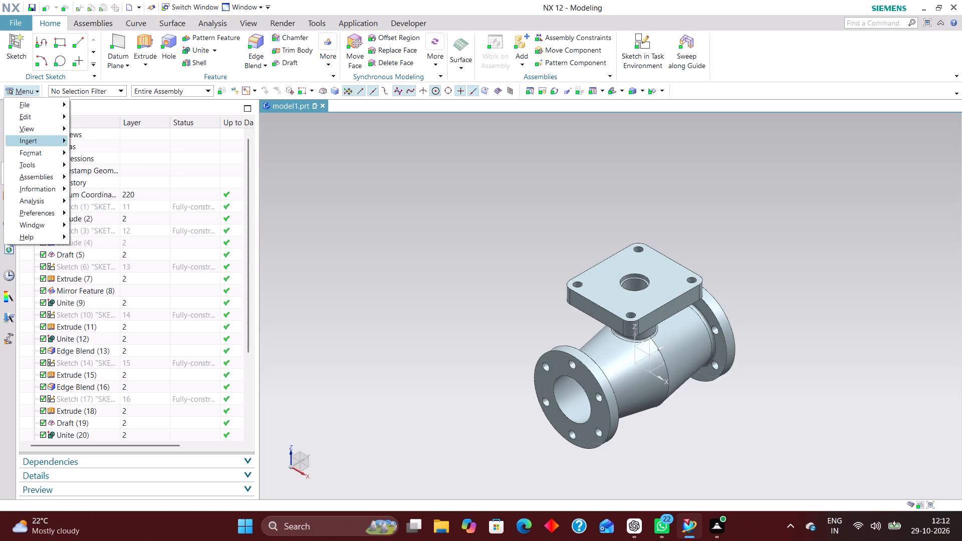
click(55, 164)
click(151, 102)
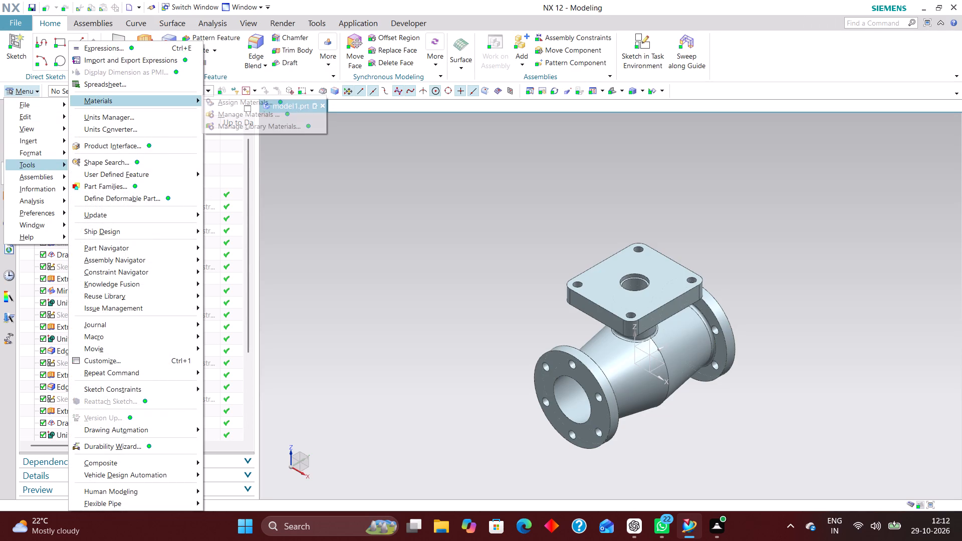
click(236, 105)
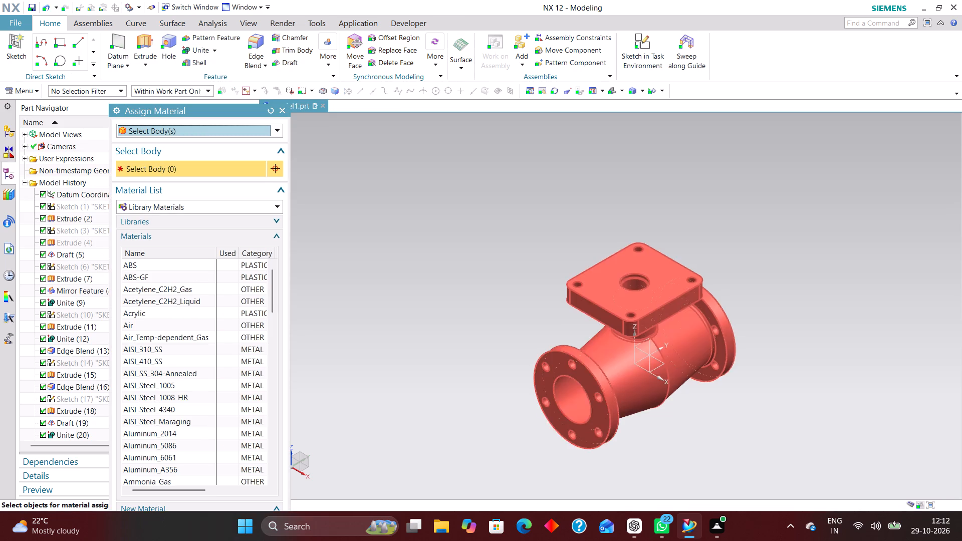
click(637, 401)
scroll(183, 326, down, 13)
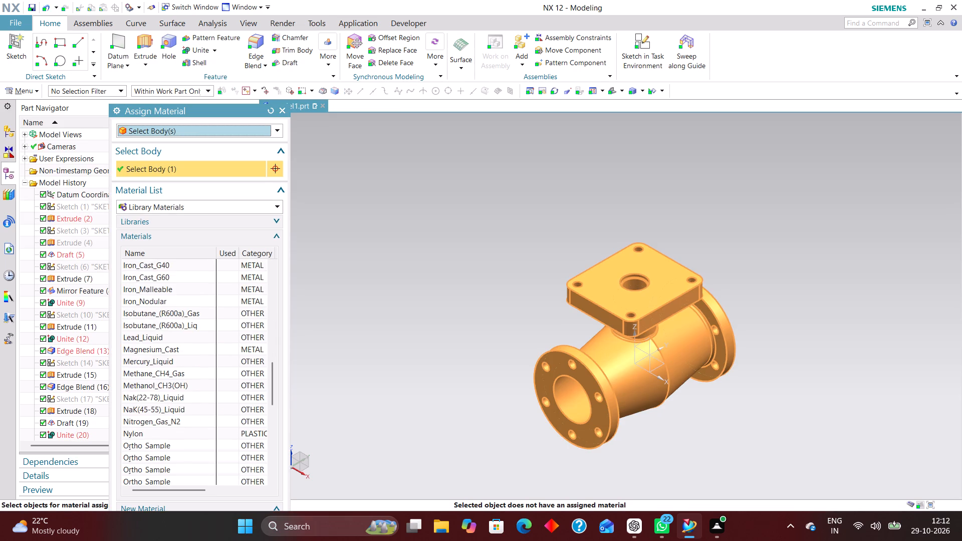
scroll(184, 354, down, 9)
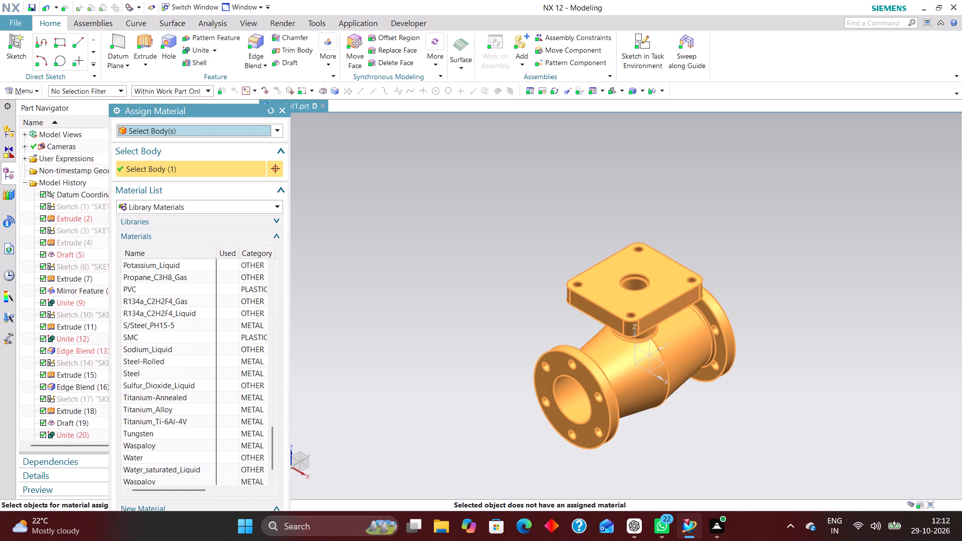
click(166, 378)
drag(222, 114, 218, 43)
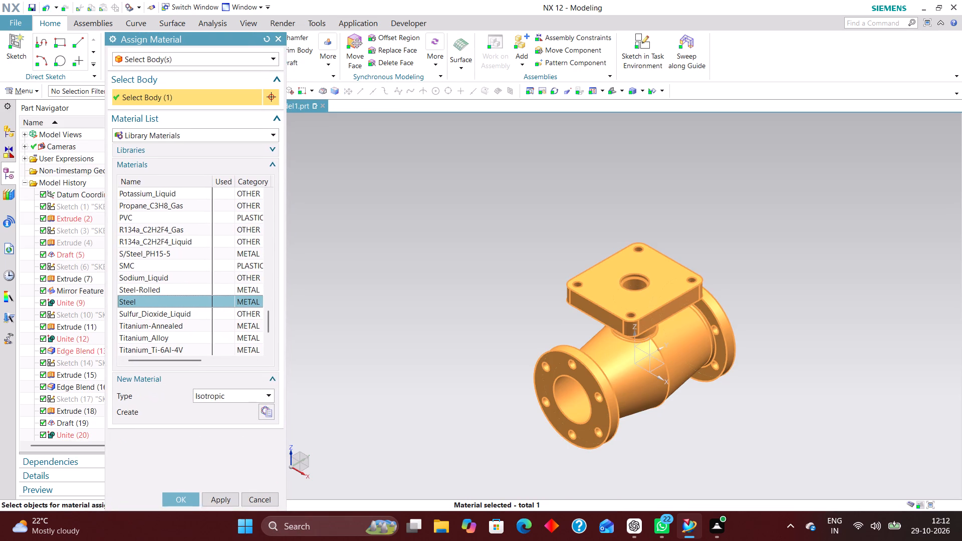
click(182, 499)
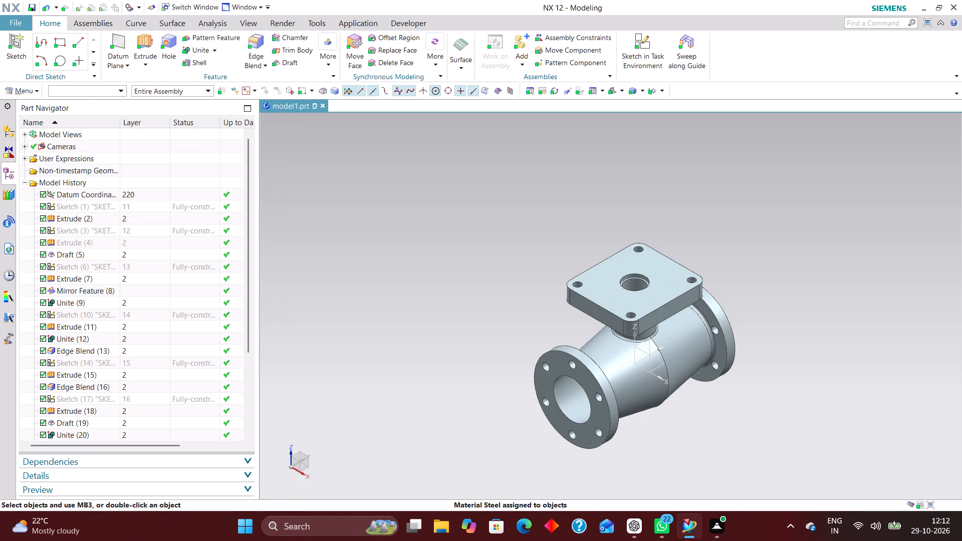
Update the part's weight data in the displayed part properties and enable Update Data on Save.
click(31, 86)
click(36, 104)
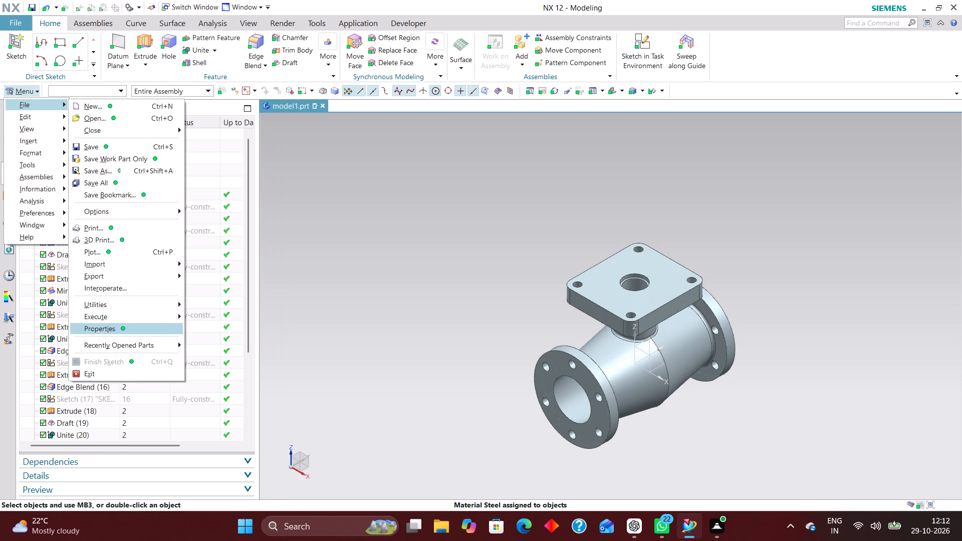
click(141, 326)
click(407, 112)
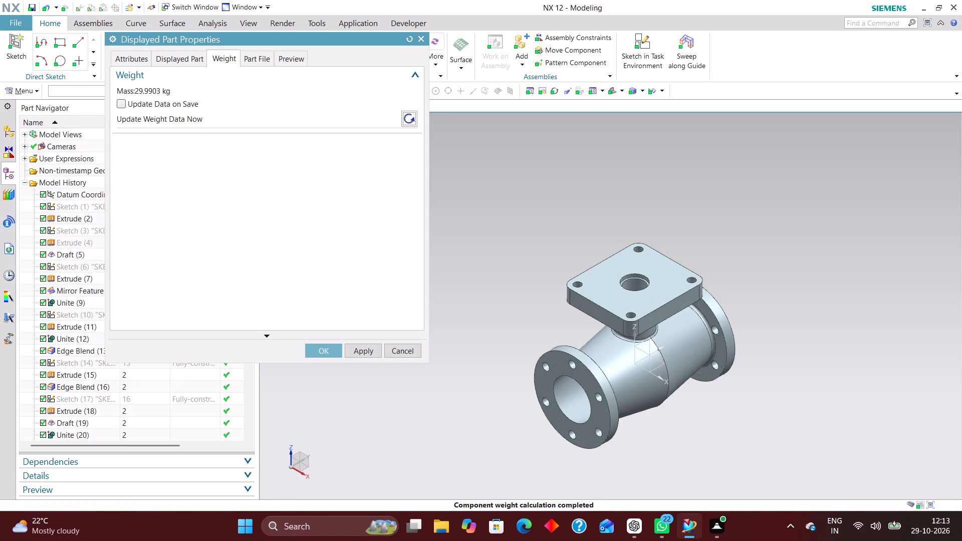
click(121, 105)
click(325, 355)
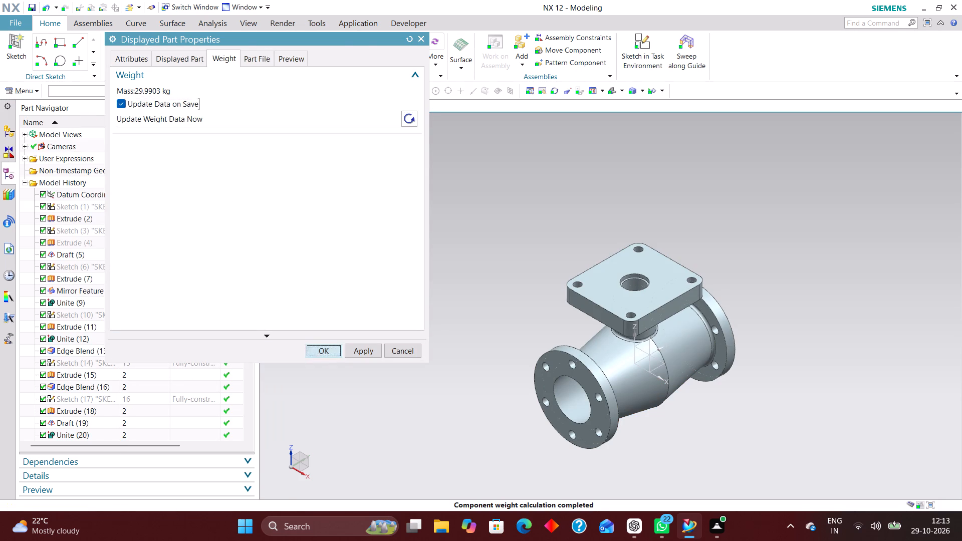
Create a new feature-independent object group containing the valve's solid body, keeping the default name and membership settings.
click(32, 88)
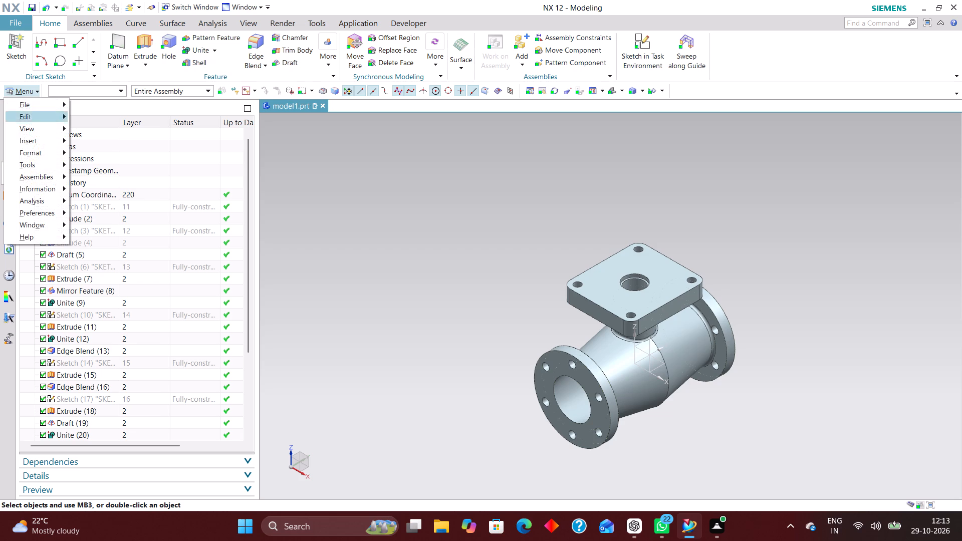
click(41, 162)
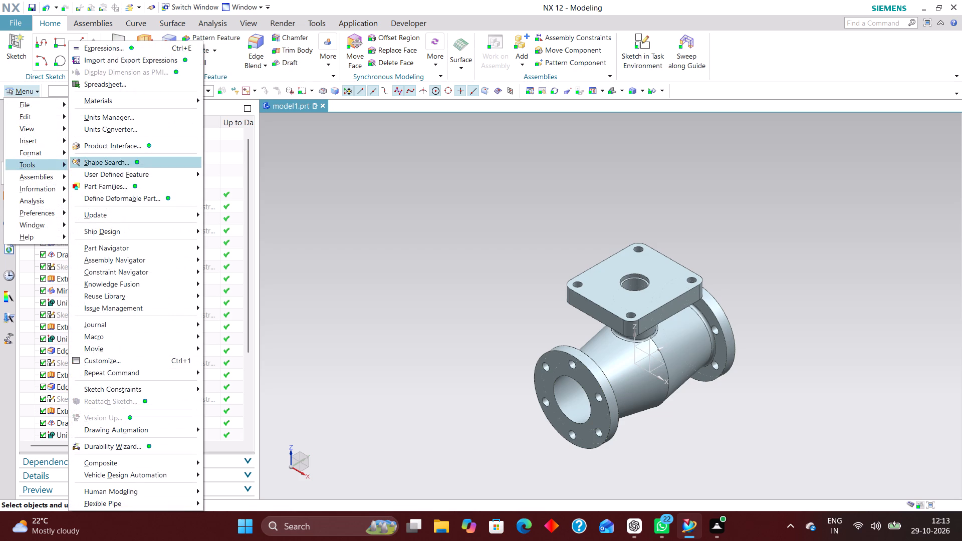
click(141, 102)
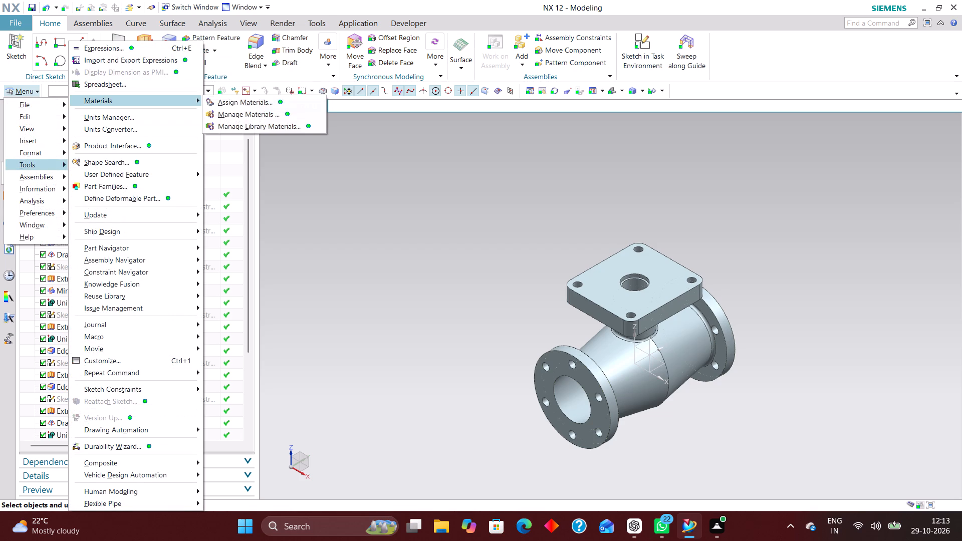
click(45, 153)
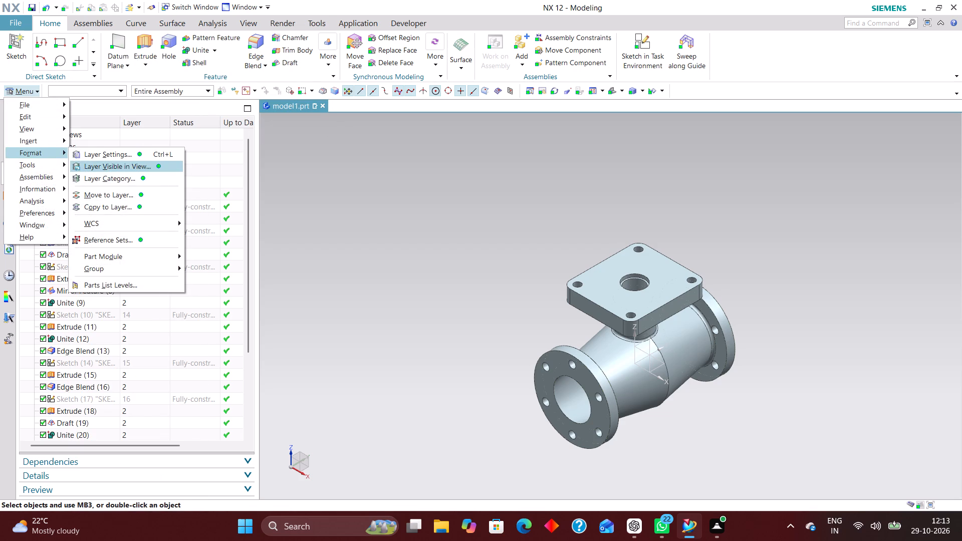
click(119, 268)
click(223, 275)
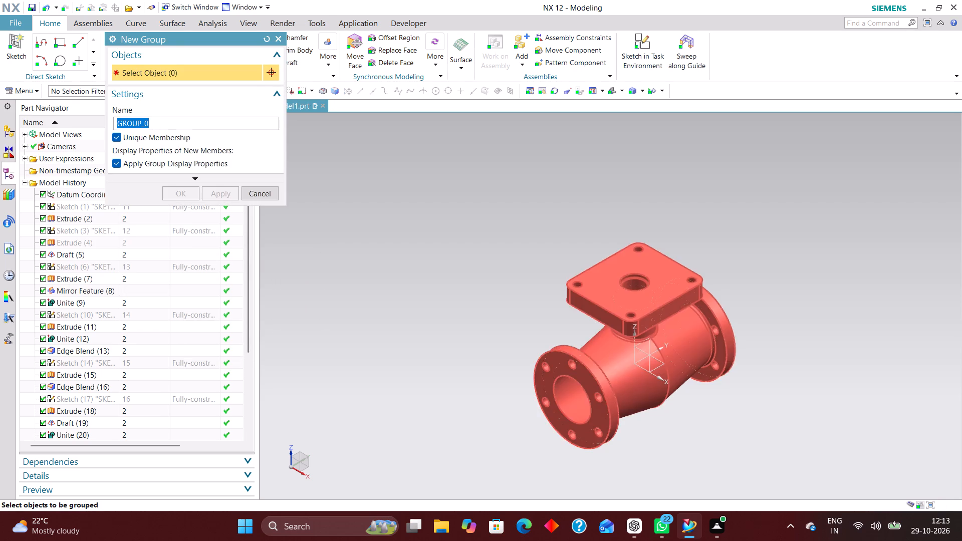
click(587, 363)
click(172, 192)
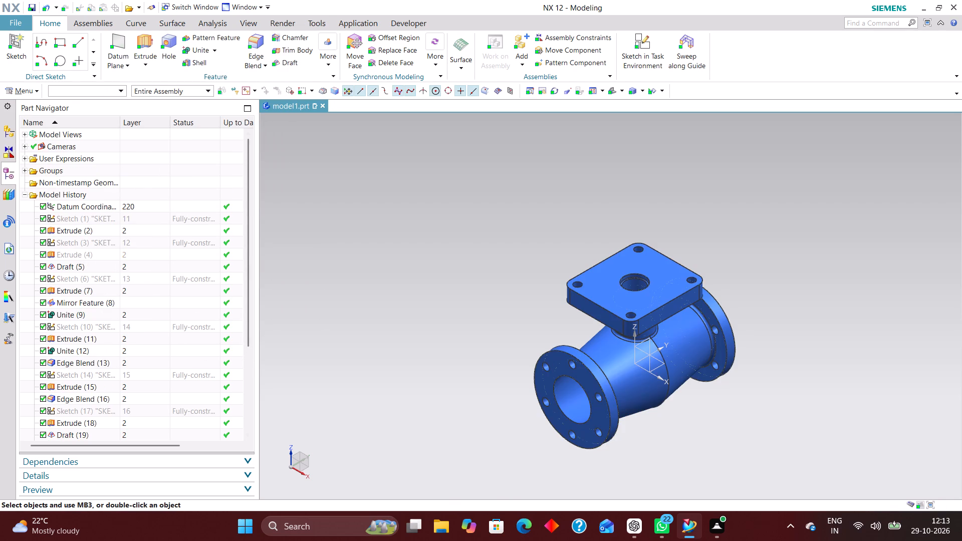
Set up a Part Cleanup of the work part that also deletes unused units.
click(32, 94)
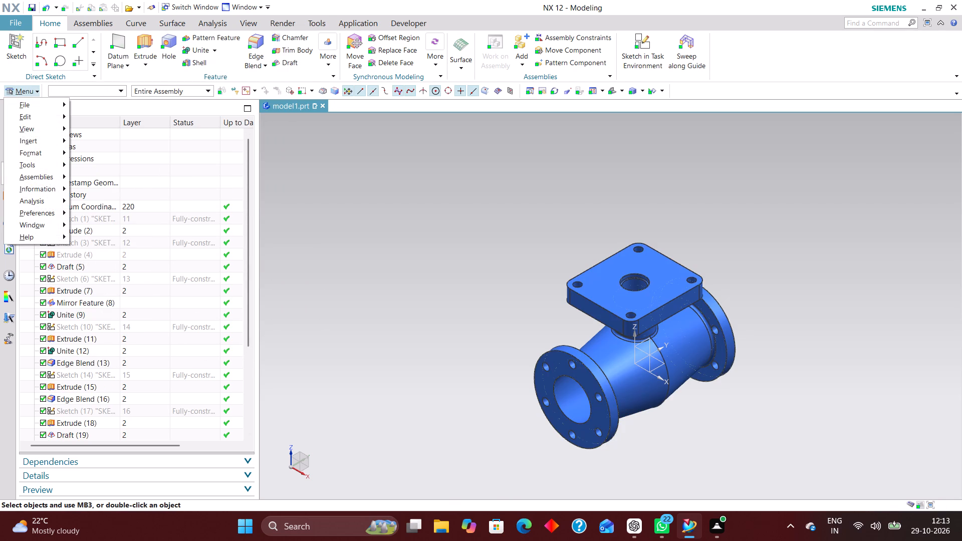
click(34, 102)
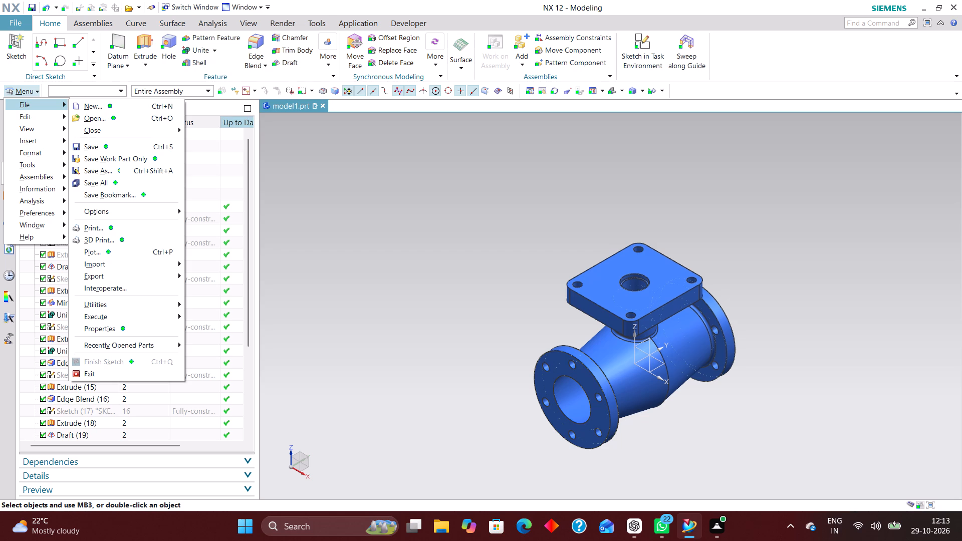
click(121, 304)
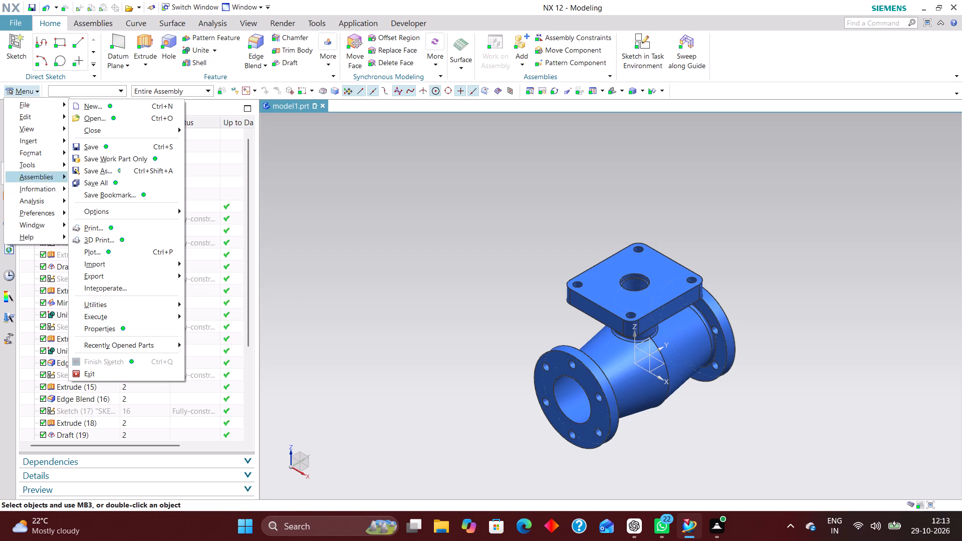
click(42, 106)
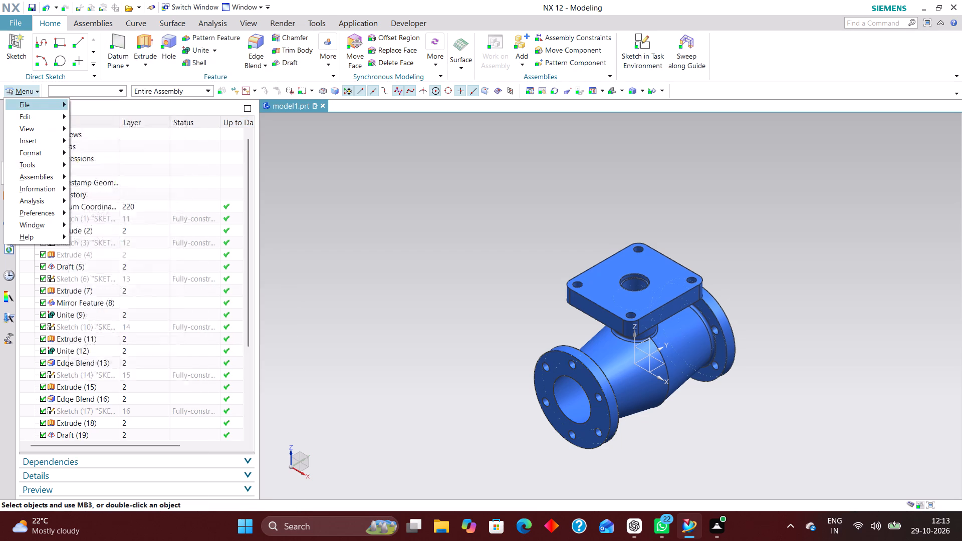
click(138, 305)
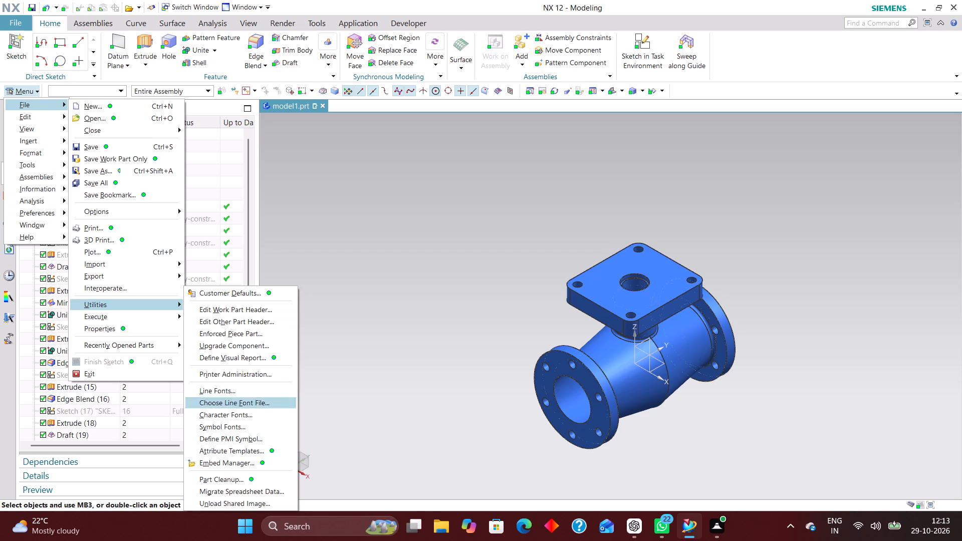
click(247, 483)
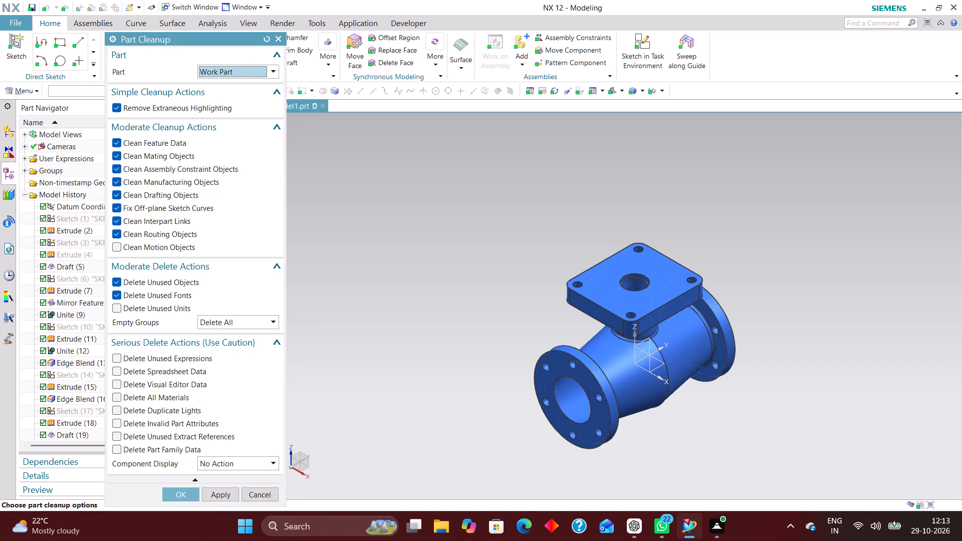
scroll(156, 321, down, 3)
click(135, 308)
Enable all the serious delete actions for the cleanup, from unused expressions and spreadsheet data through materials to part family data.
click(136, 360)
click(134, 376)
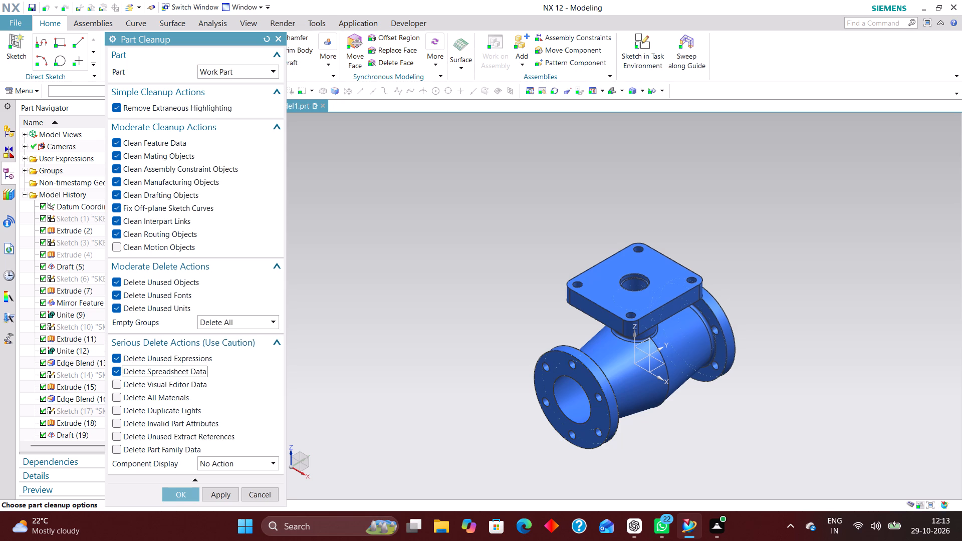
click(133, 385)
click(140, 397)
click(136, 414)
click(136, 420)
click(133, 435)
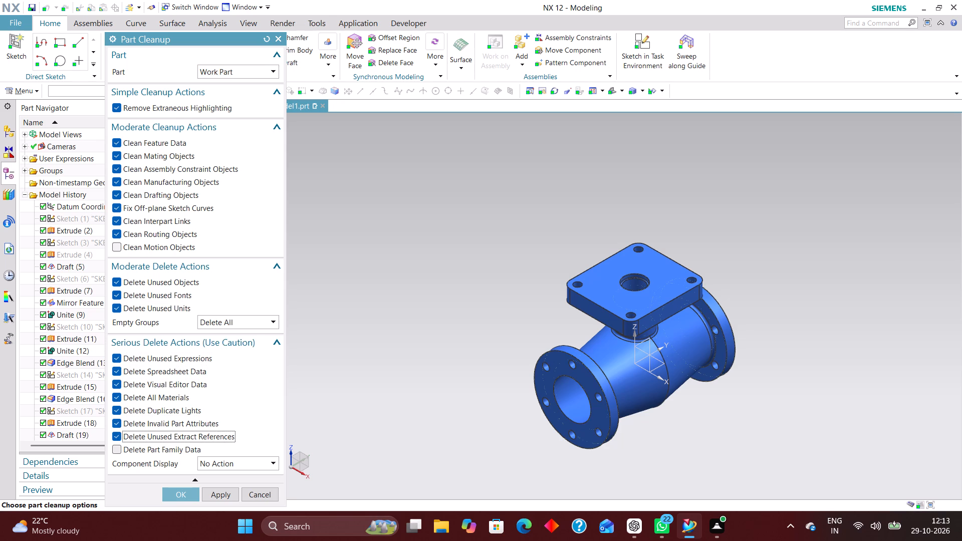
click(137, 450)
Set the cleanup's component display to Remove All Changes and run it, accepting the display reset and the spreadsheet and visual editor data deletion.
click(232, 465)
click(230, 497)
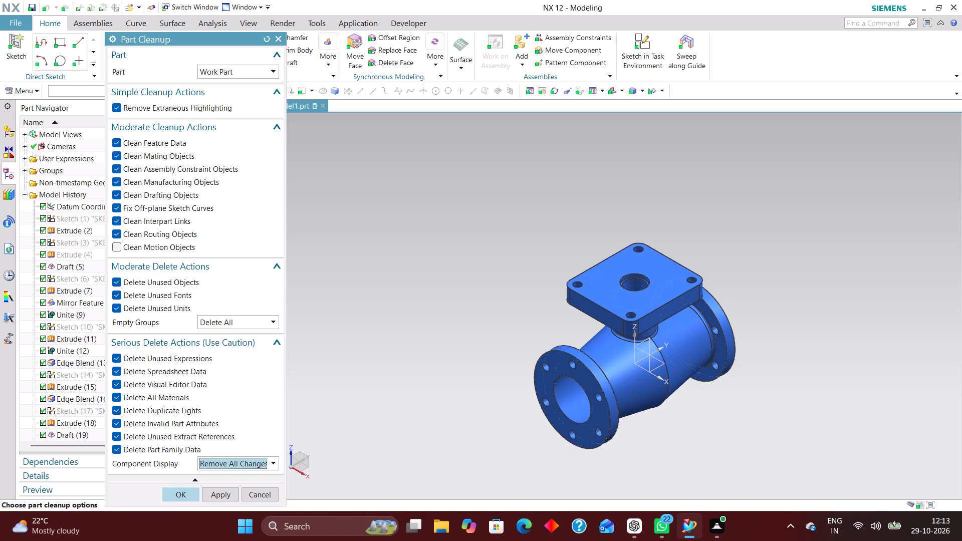
click(176, 501)
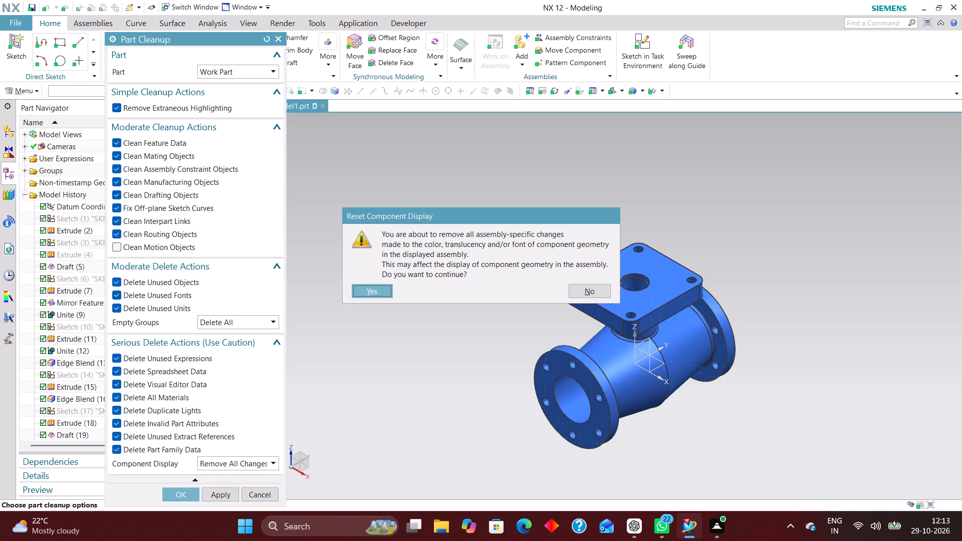
click(373, 293)
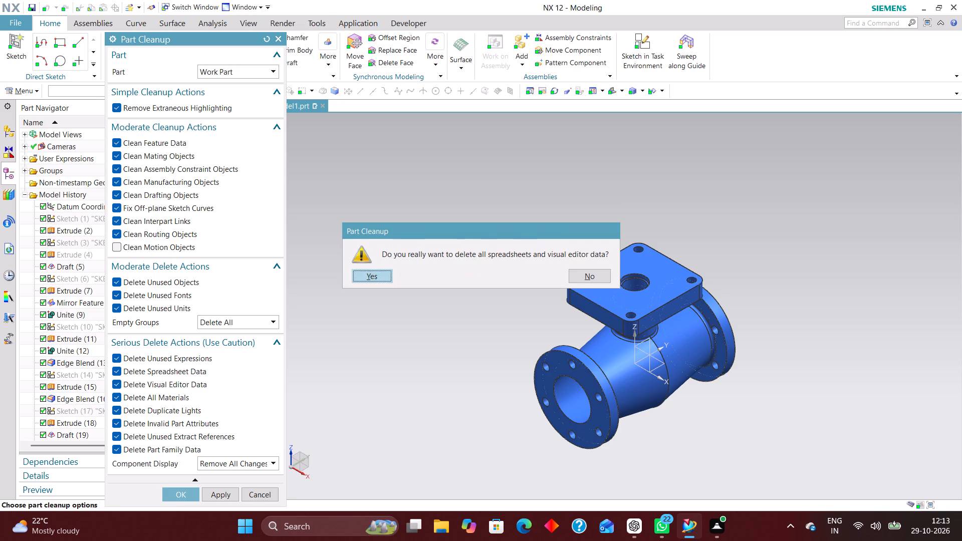
click(381, 281)
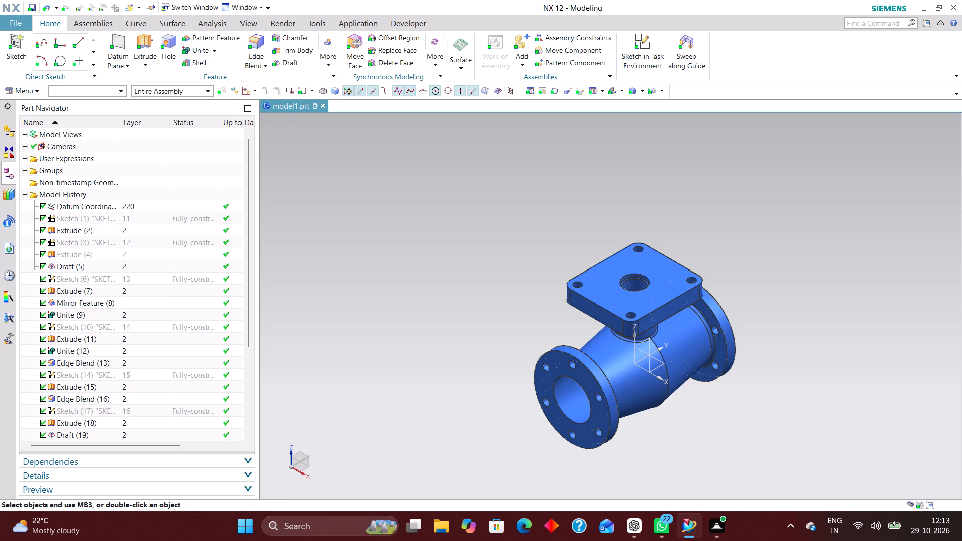
Add a new reference set to the work part and include the valve's solid body in it.
click(20, 89)
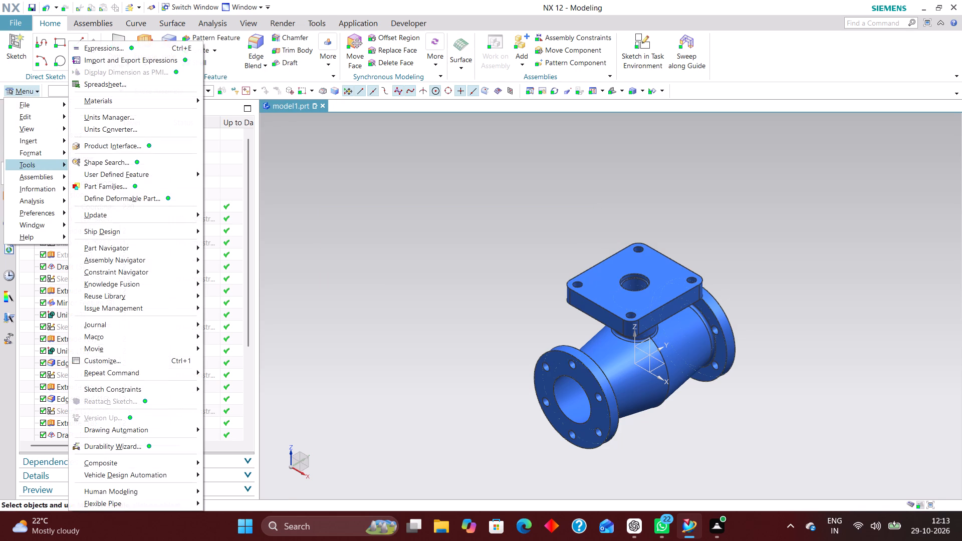
click(53, 153)
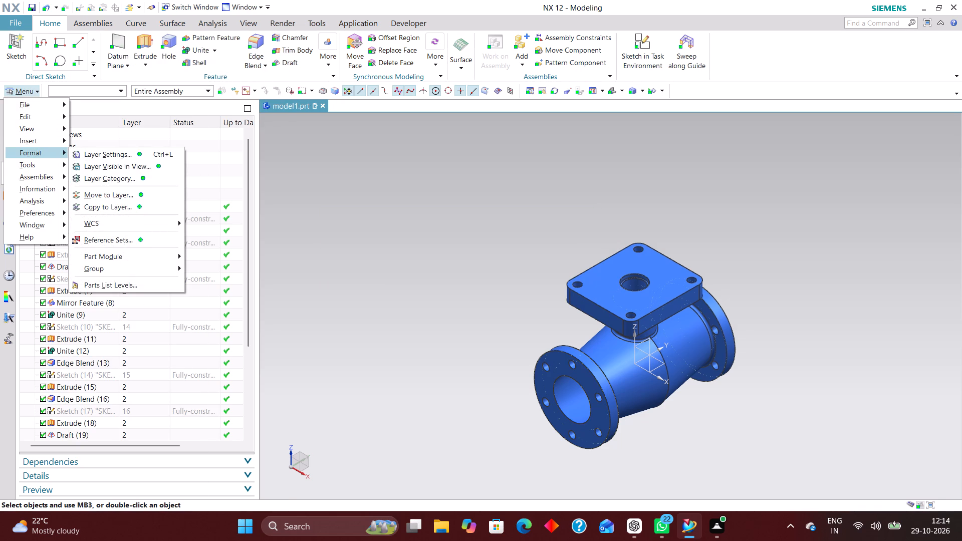
click(122, 240)
click(270, 102)
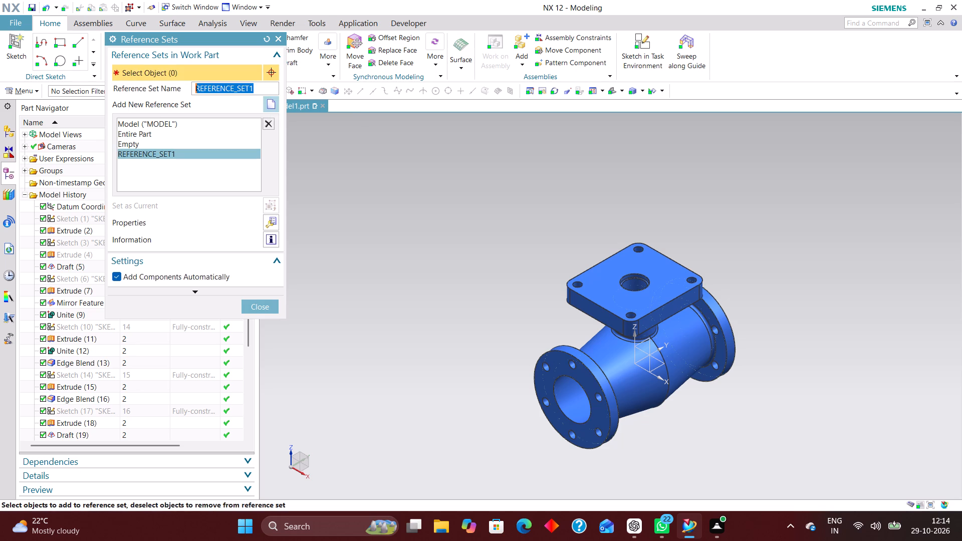
click(568, 372)
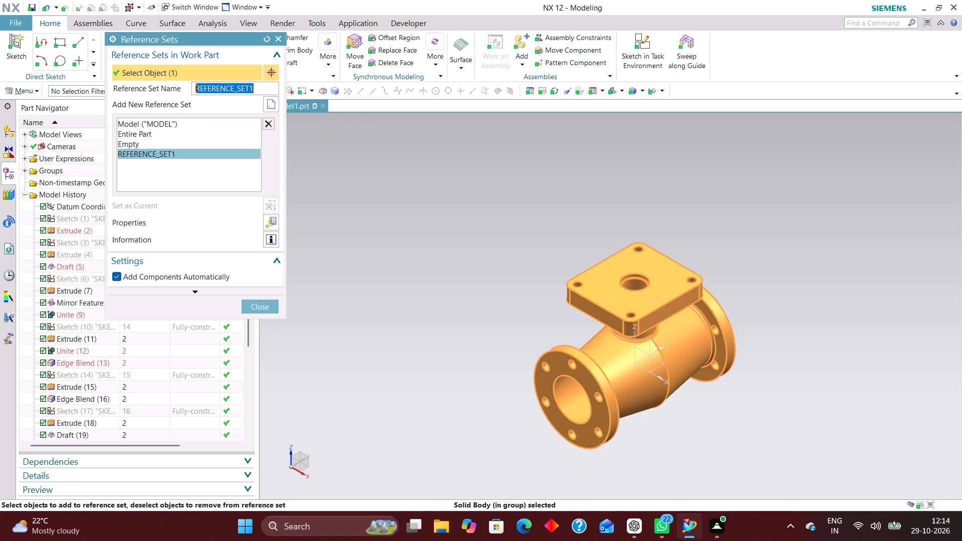
click(270, 307)
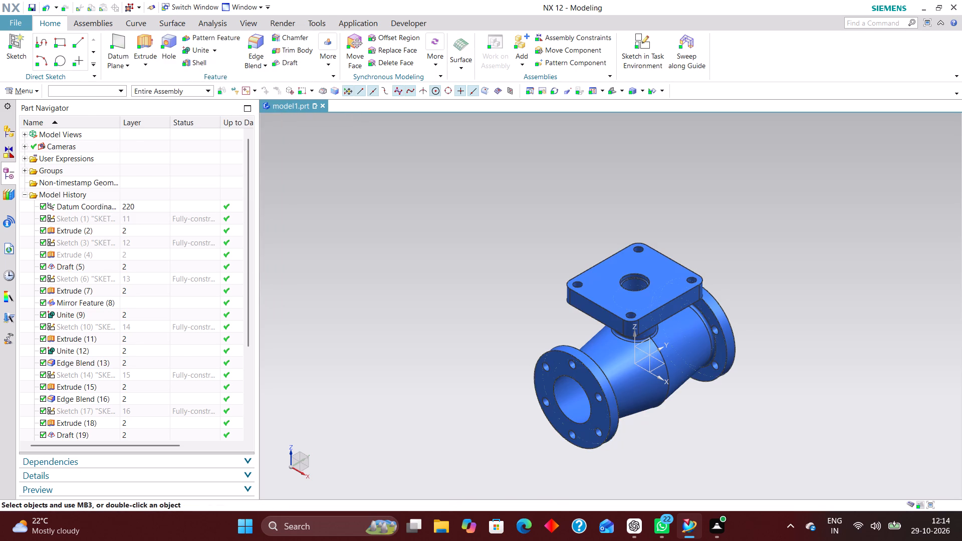
Add the valve's solid body to the part's product interface objects.
click(35, 90)
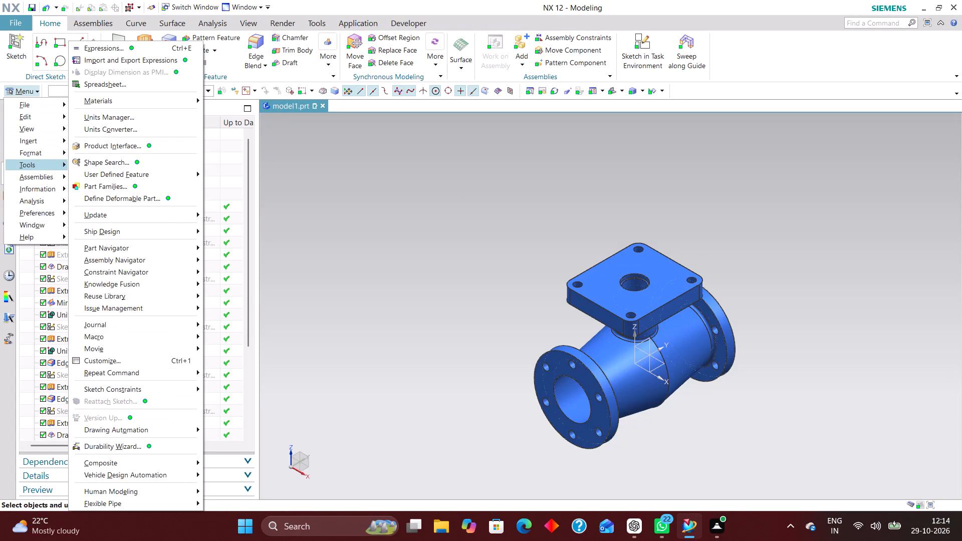
click(131, 142)
click(709, 322)
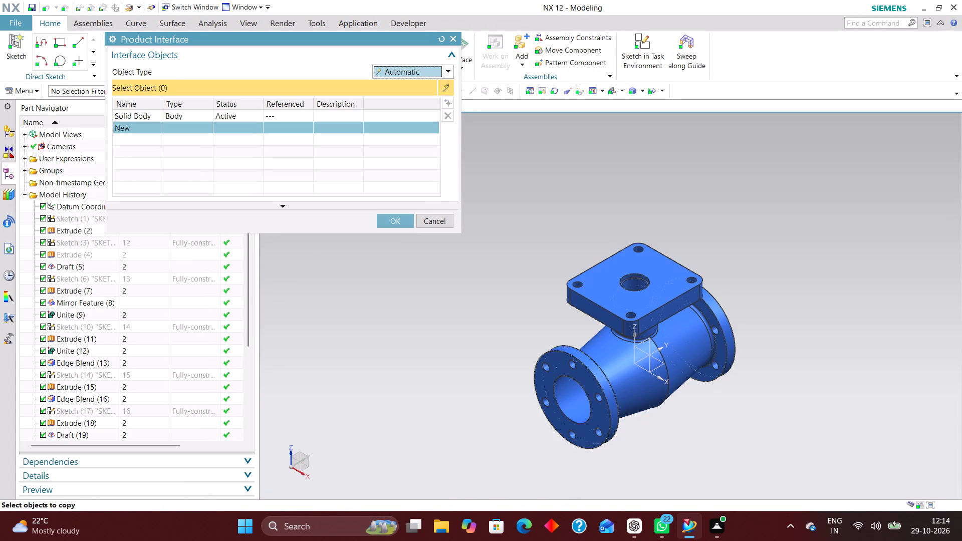
click(401, 222)
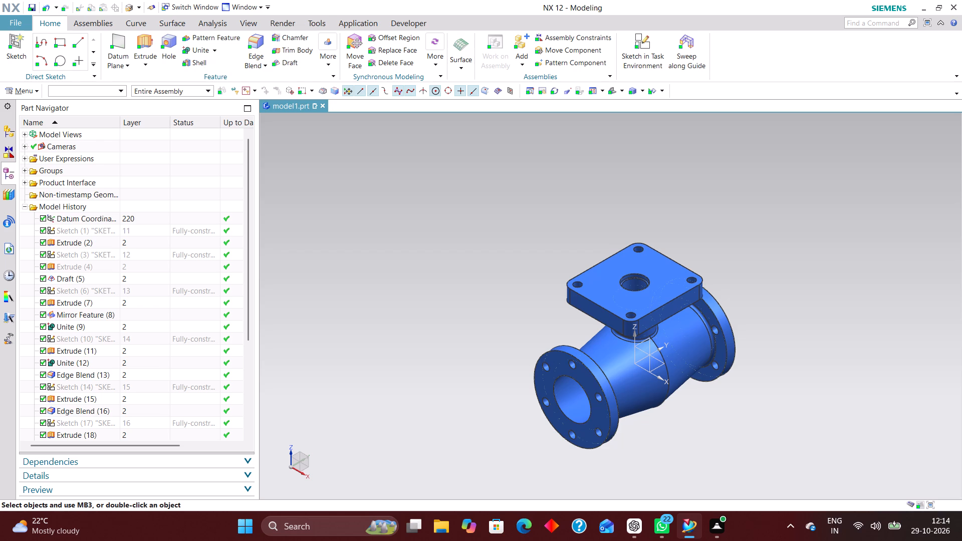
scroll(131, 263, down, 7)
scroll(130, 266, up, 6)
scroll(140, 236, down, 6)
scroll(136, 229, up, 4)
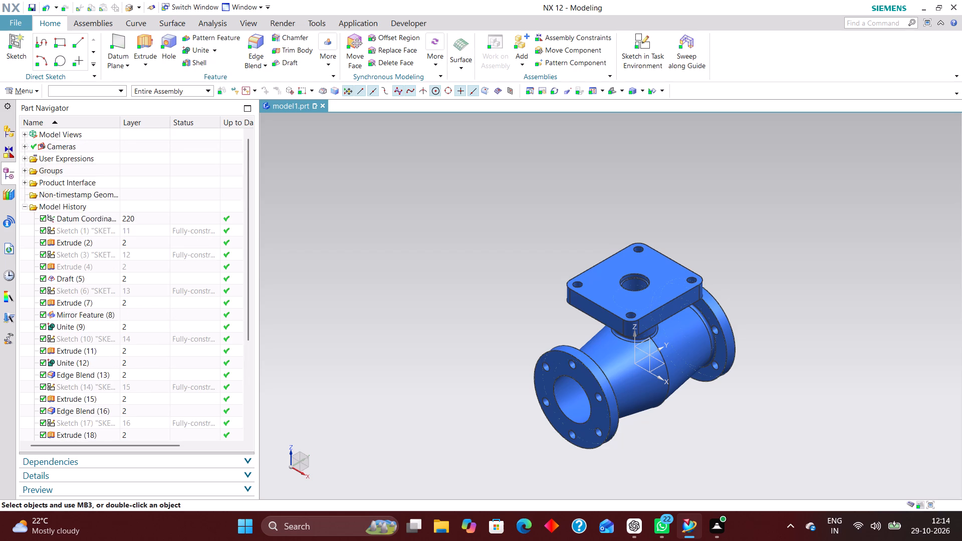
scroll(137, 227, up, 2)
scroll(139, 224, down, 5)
Create a new drawing of model1 from the A1 - Size template and dismiss the view creation wizard.
click(13, 18)
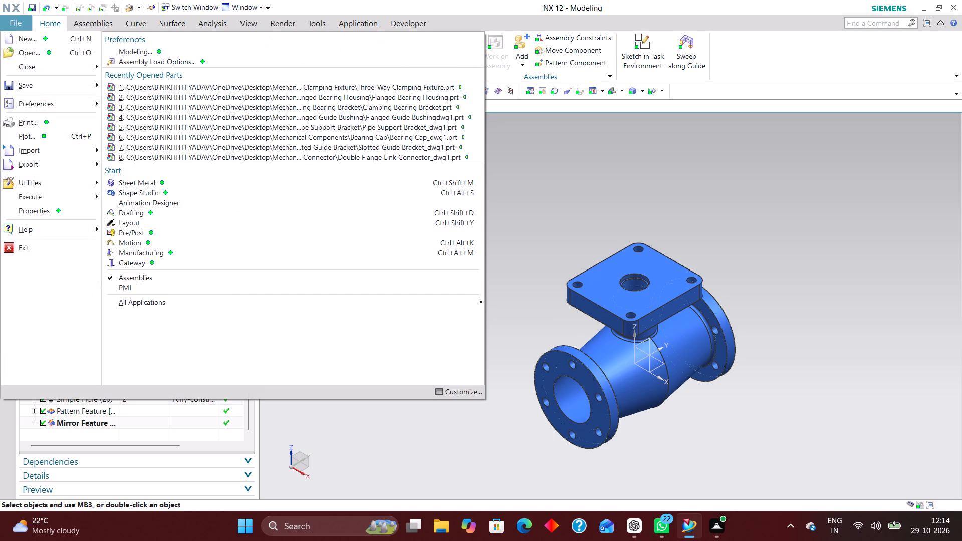
click(49, 44)
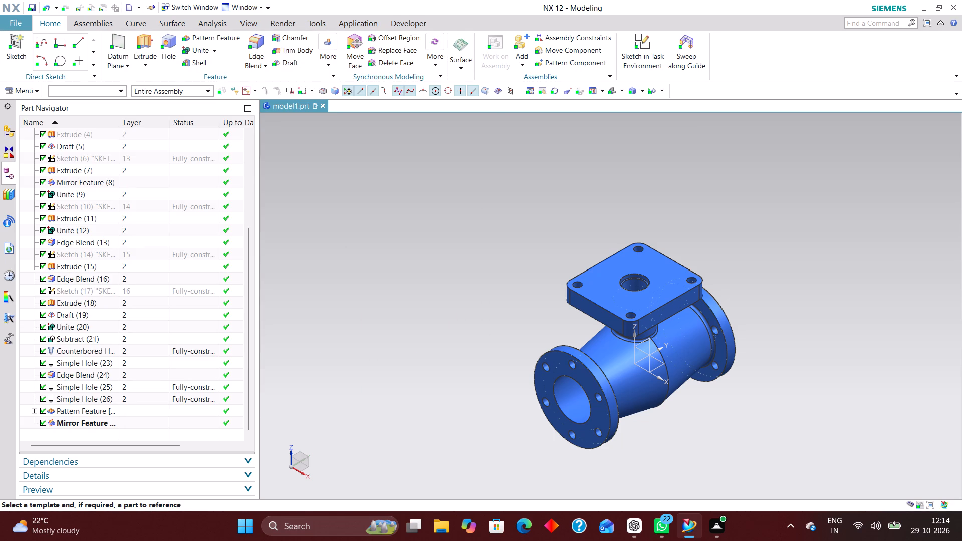
click(301, 221)
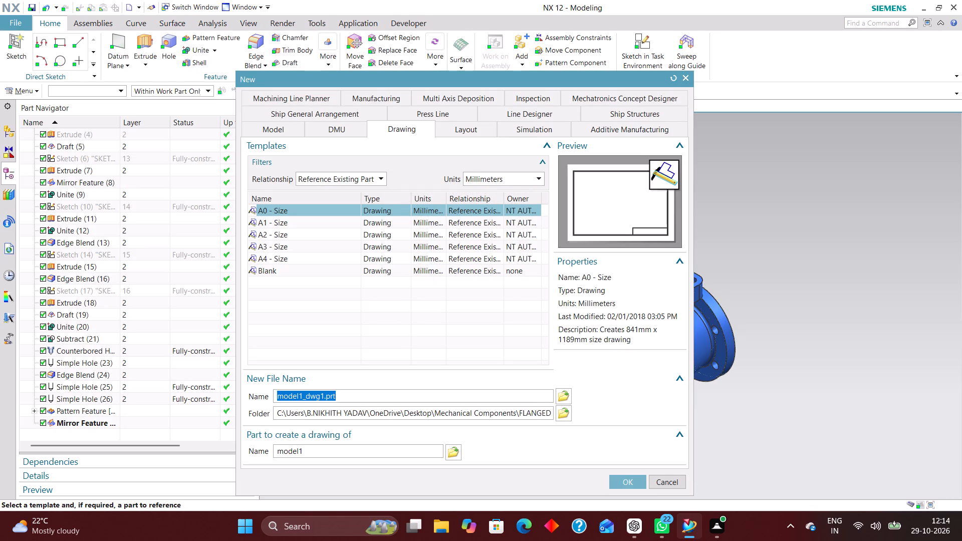
click(621, 477)
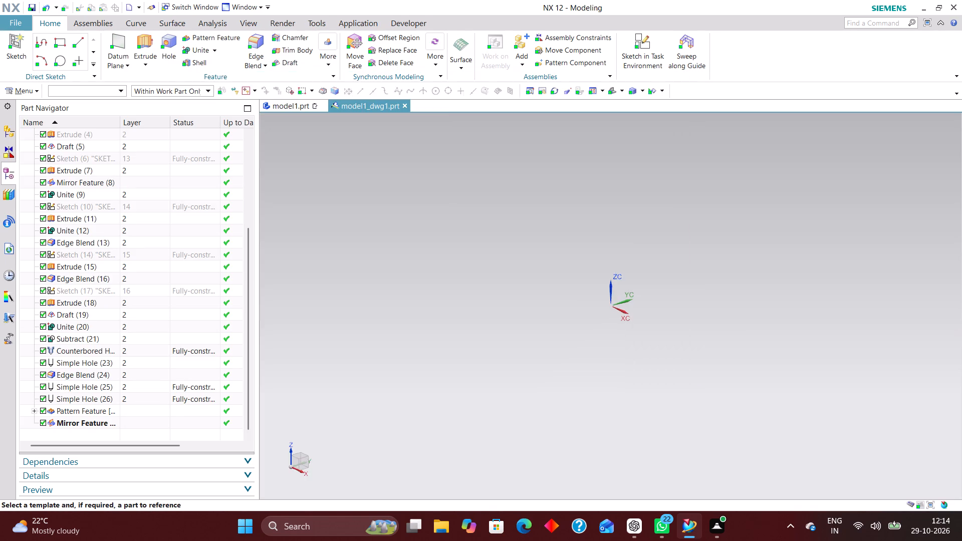
click(277, 185)
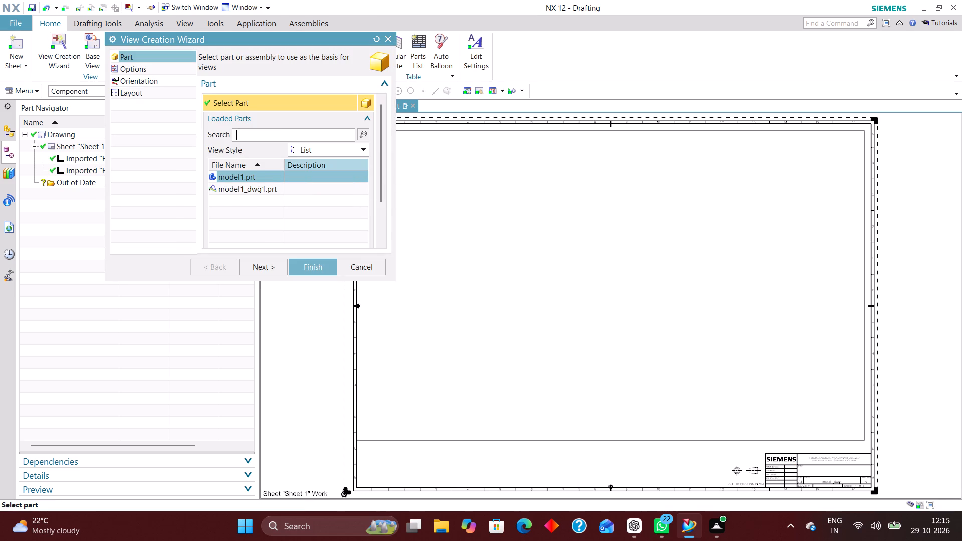
click(367, 268)
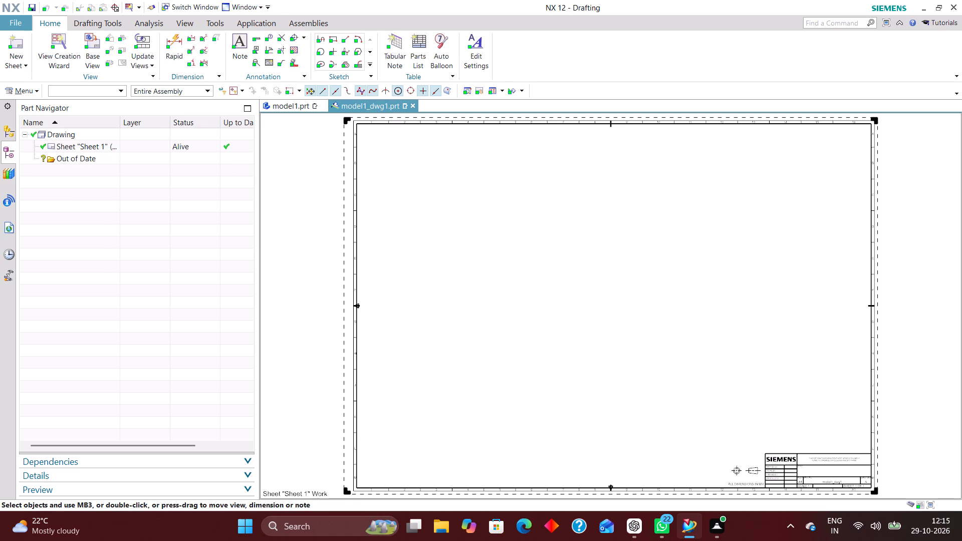
Set the drawing's work layer to 2.
key(ctrl+l)
key(2)
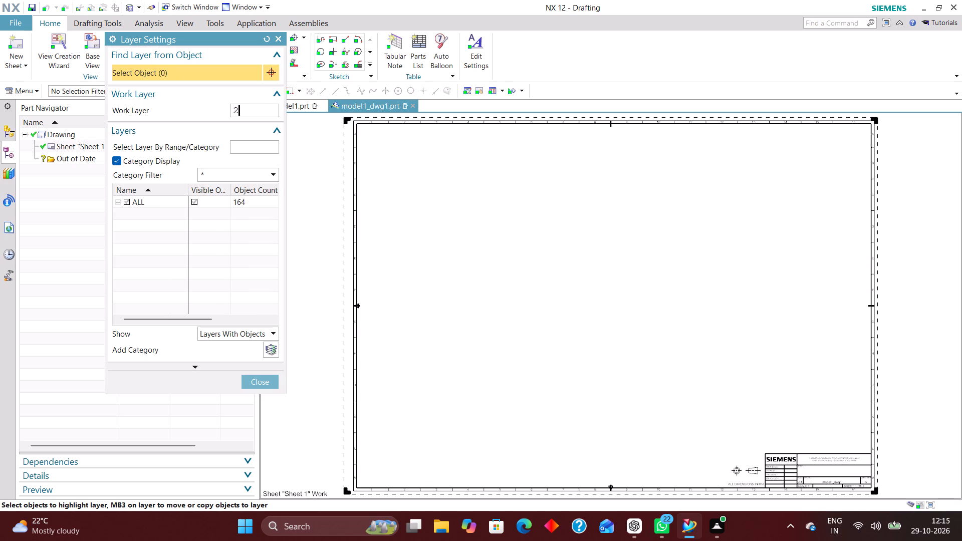
key(Return)
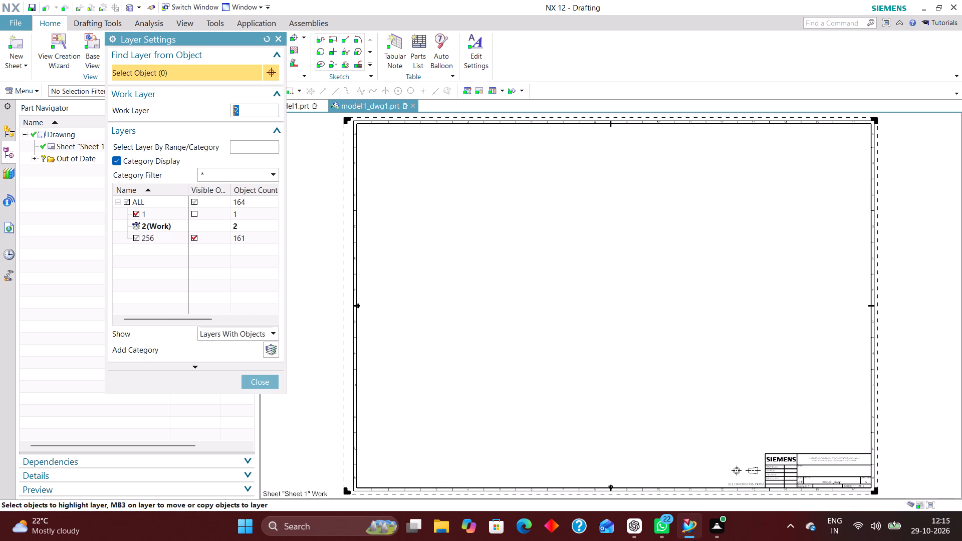
click(262, 382)
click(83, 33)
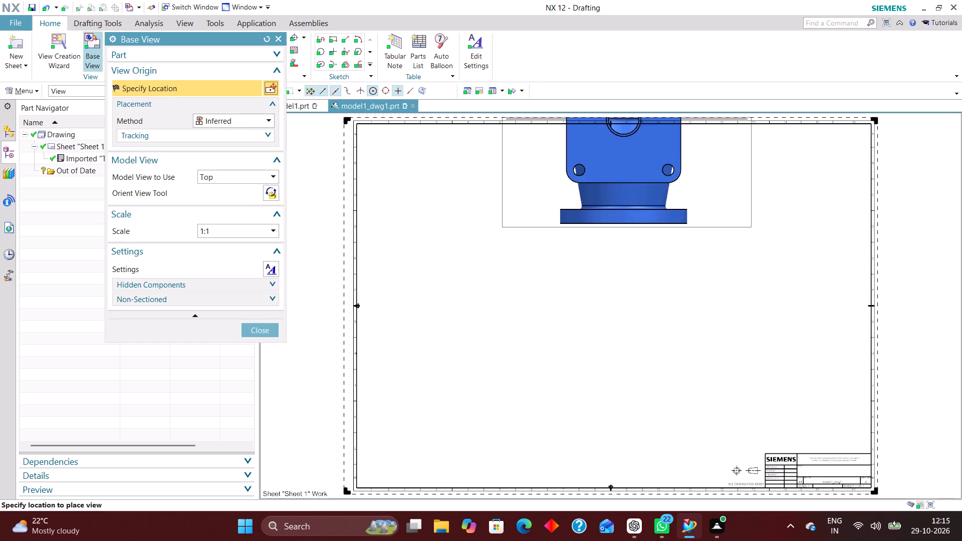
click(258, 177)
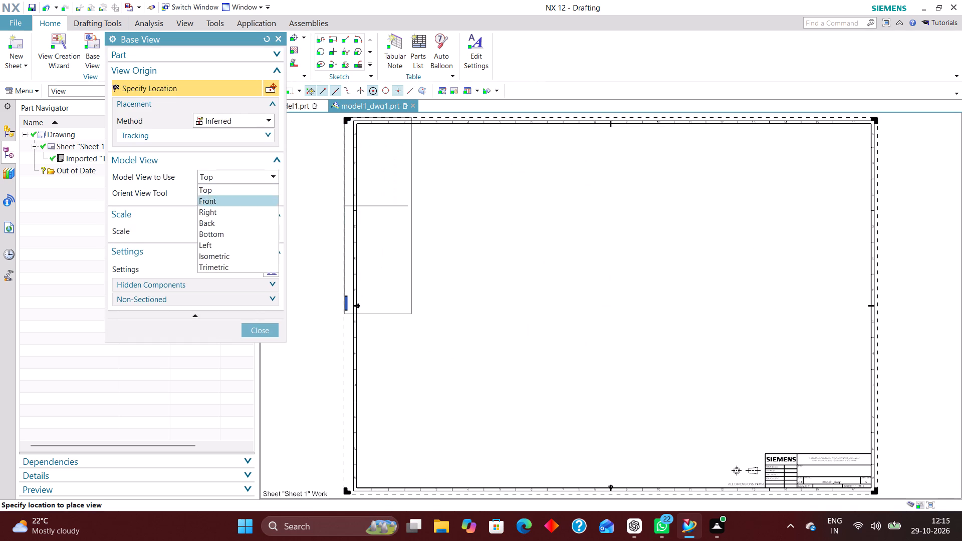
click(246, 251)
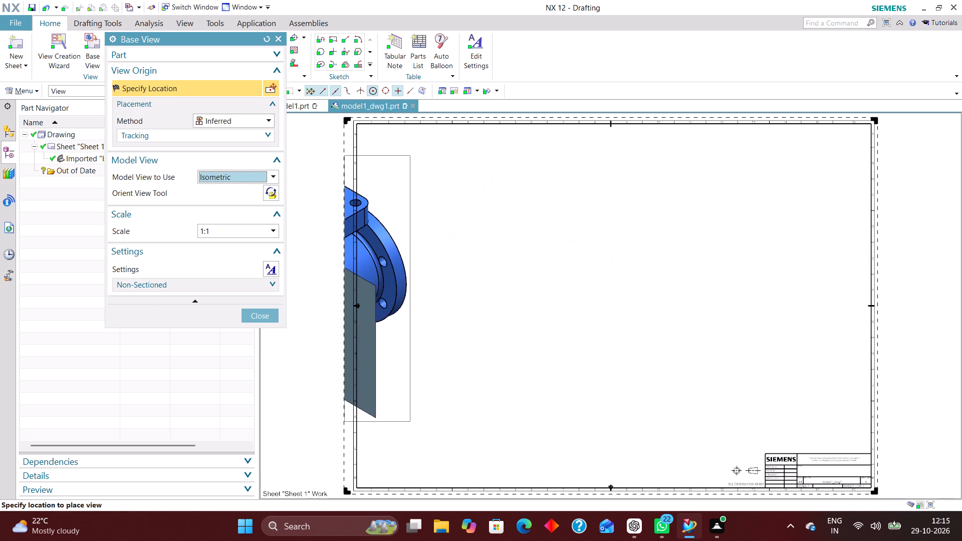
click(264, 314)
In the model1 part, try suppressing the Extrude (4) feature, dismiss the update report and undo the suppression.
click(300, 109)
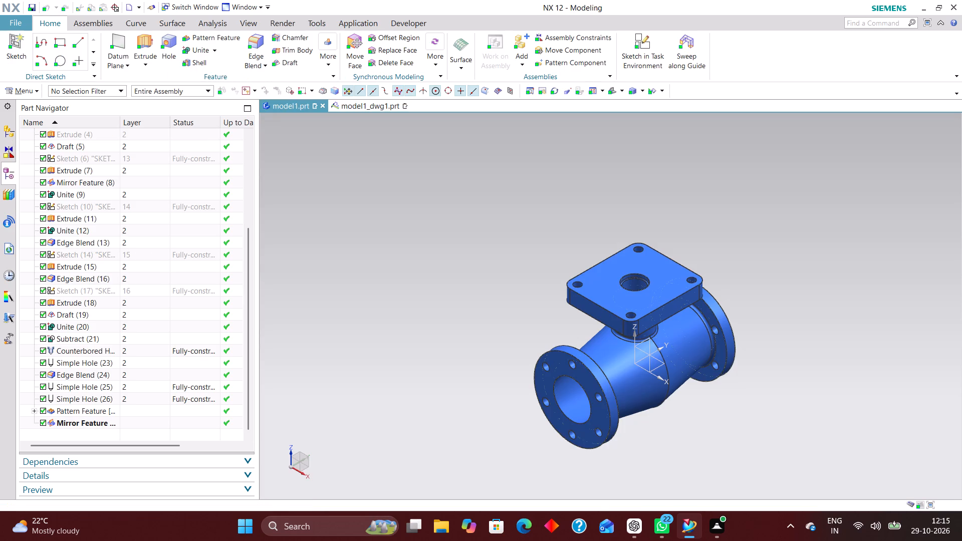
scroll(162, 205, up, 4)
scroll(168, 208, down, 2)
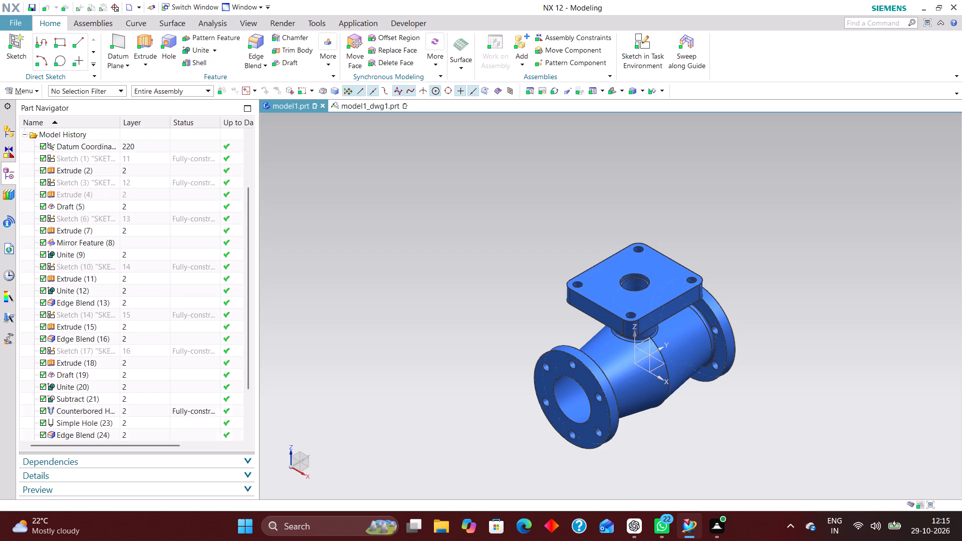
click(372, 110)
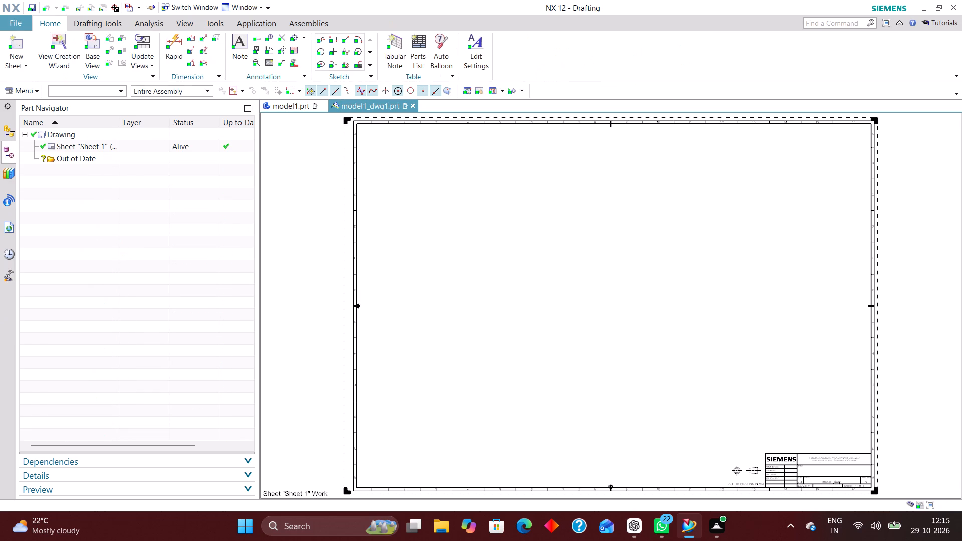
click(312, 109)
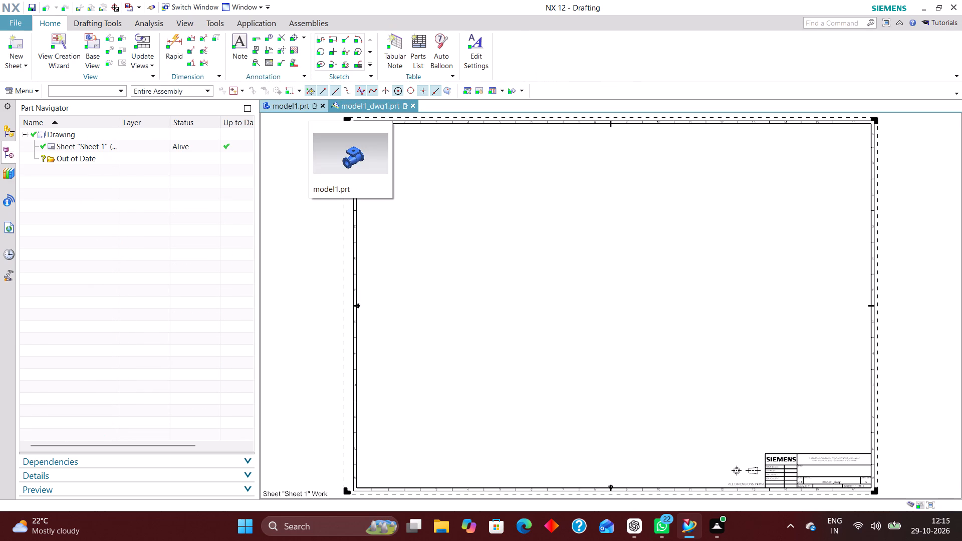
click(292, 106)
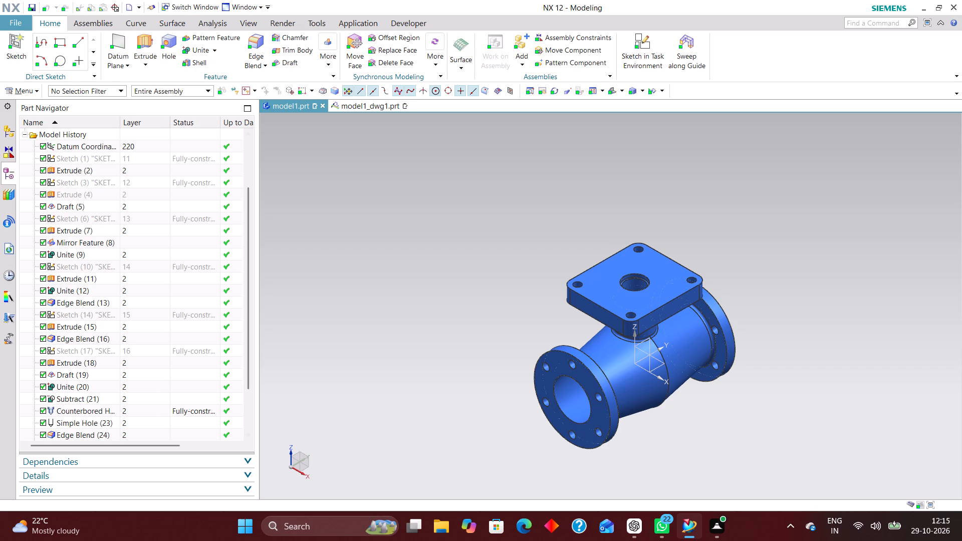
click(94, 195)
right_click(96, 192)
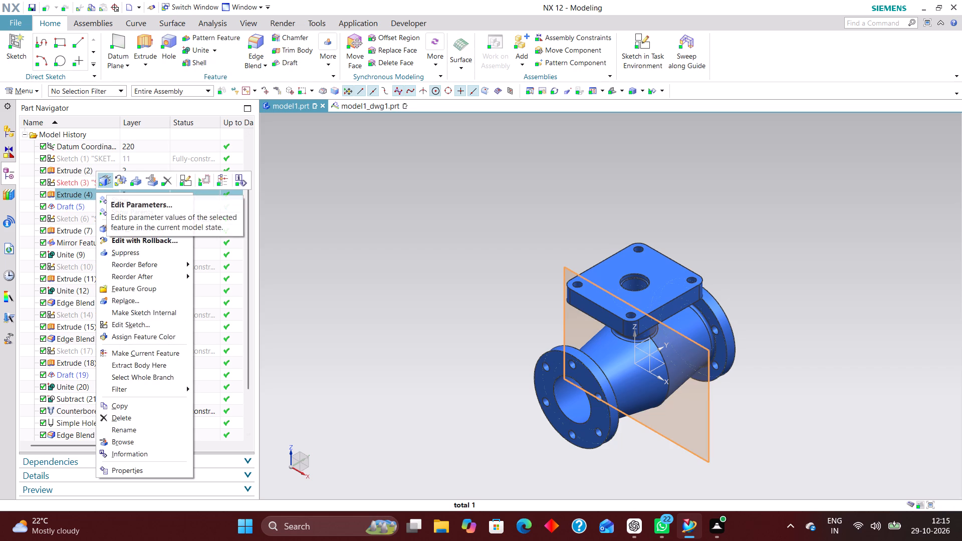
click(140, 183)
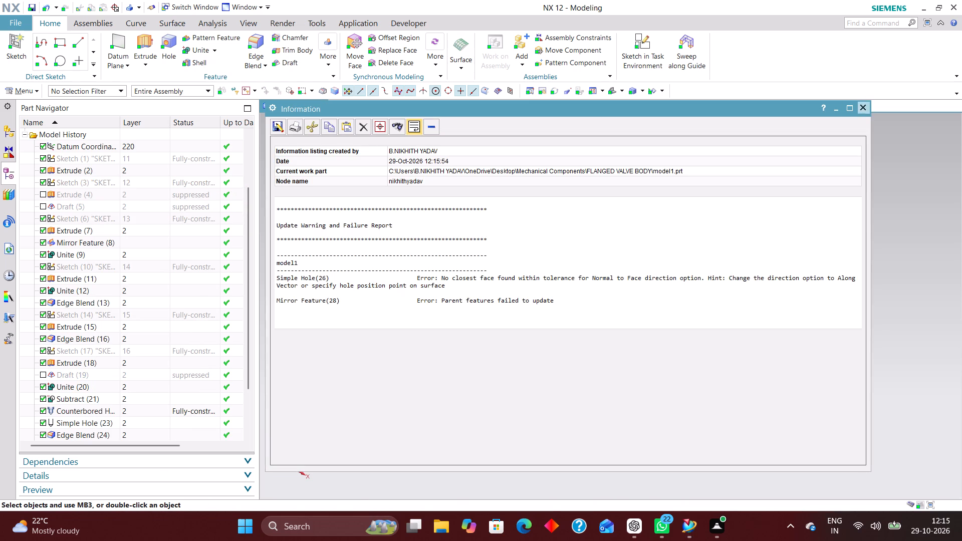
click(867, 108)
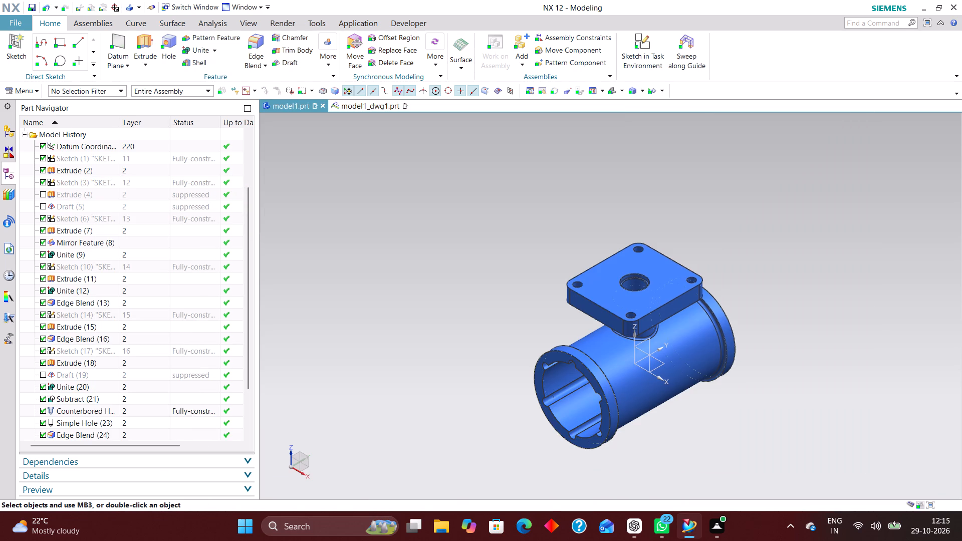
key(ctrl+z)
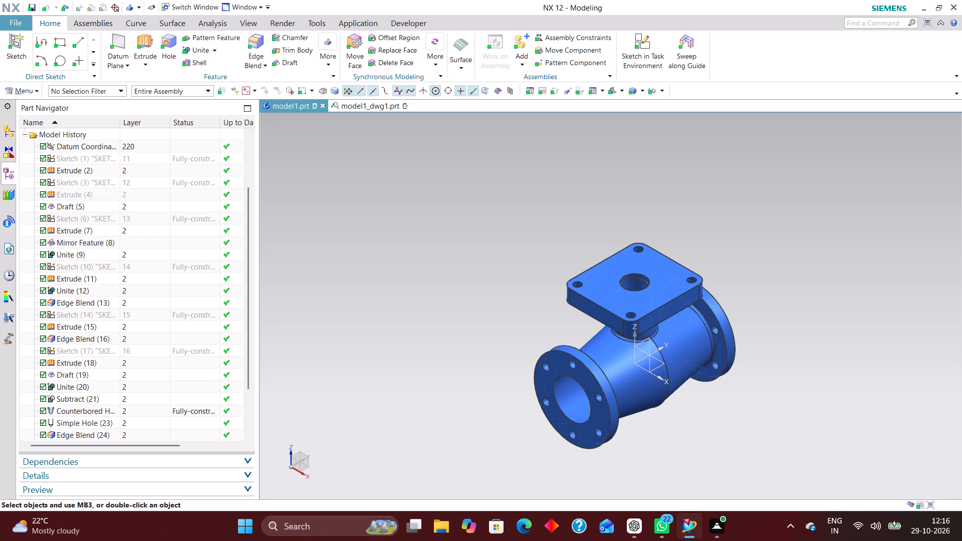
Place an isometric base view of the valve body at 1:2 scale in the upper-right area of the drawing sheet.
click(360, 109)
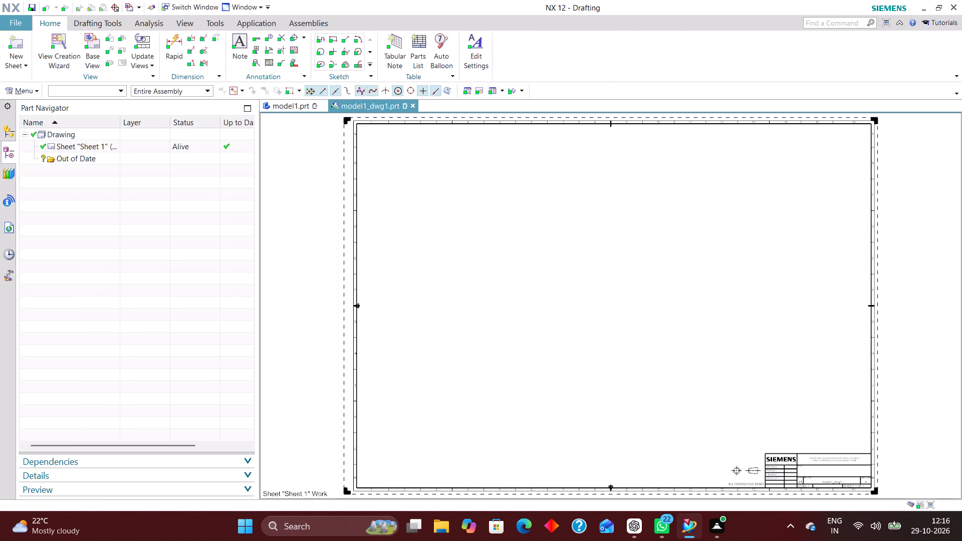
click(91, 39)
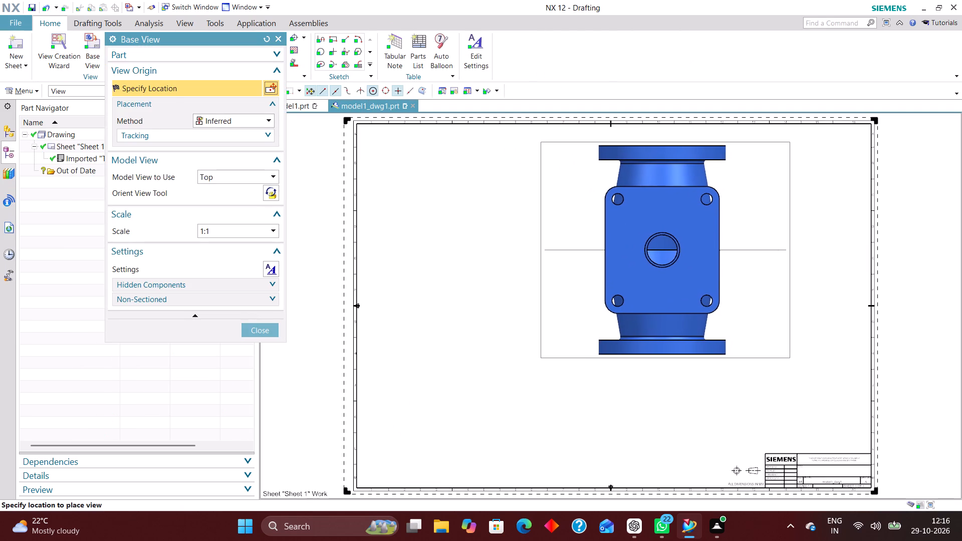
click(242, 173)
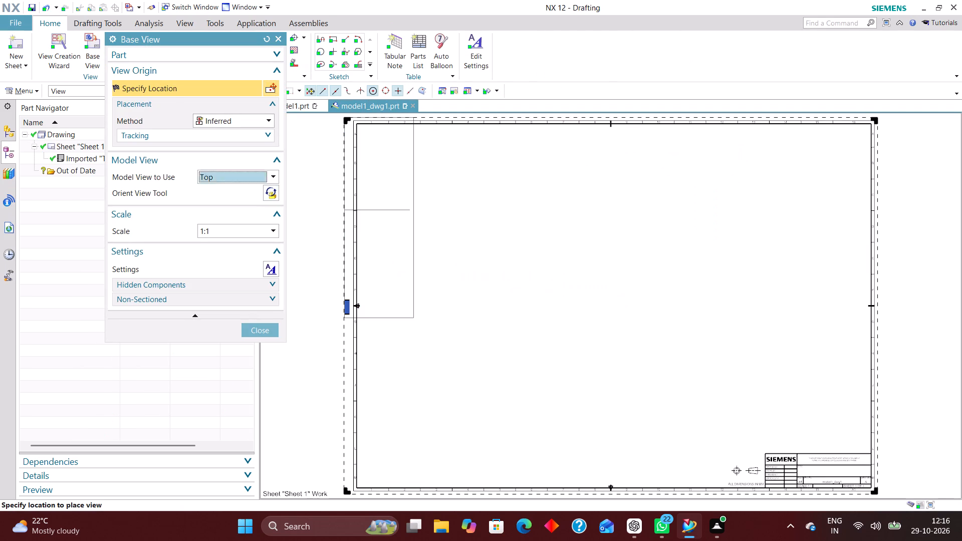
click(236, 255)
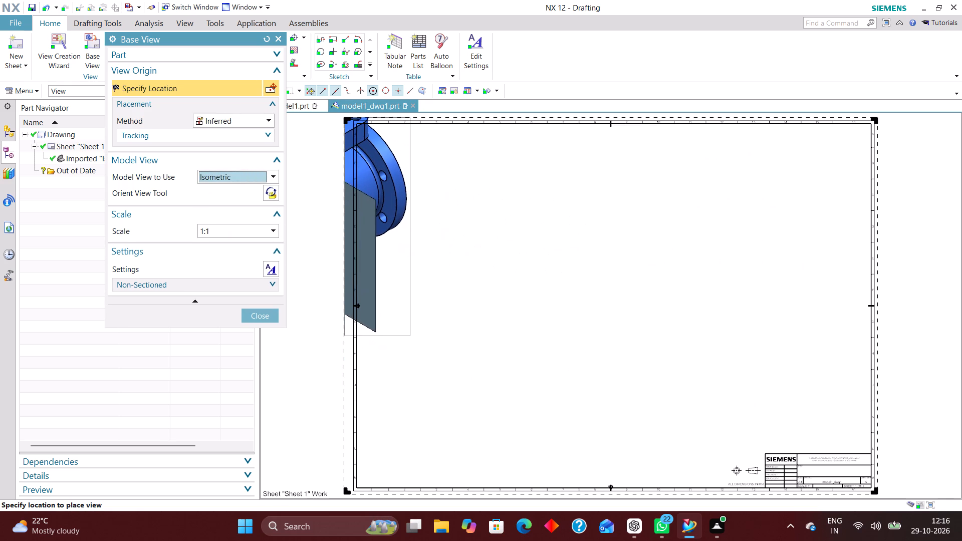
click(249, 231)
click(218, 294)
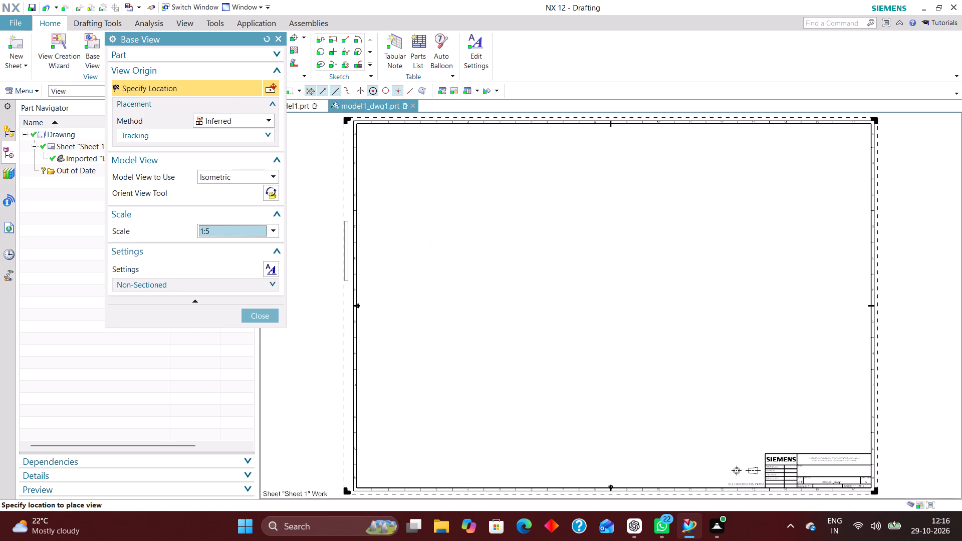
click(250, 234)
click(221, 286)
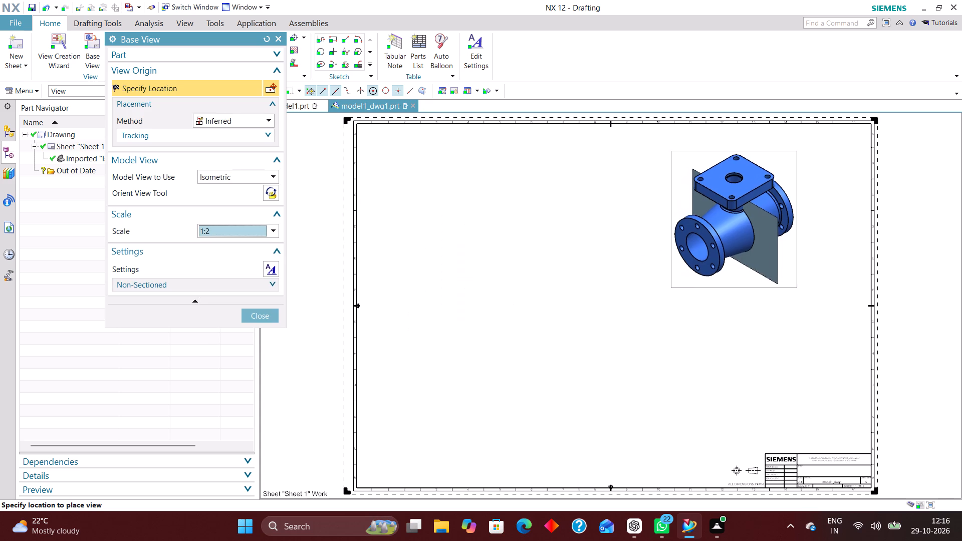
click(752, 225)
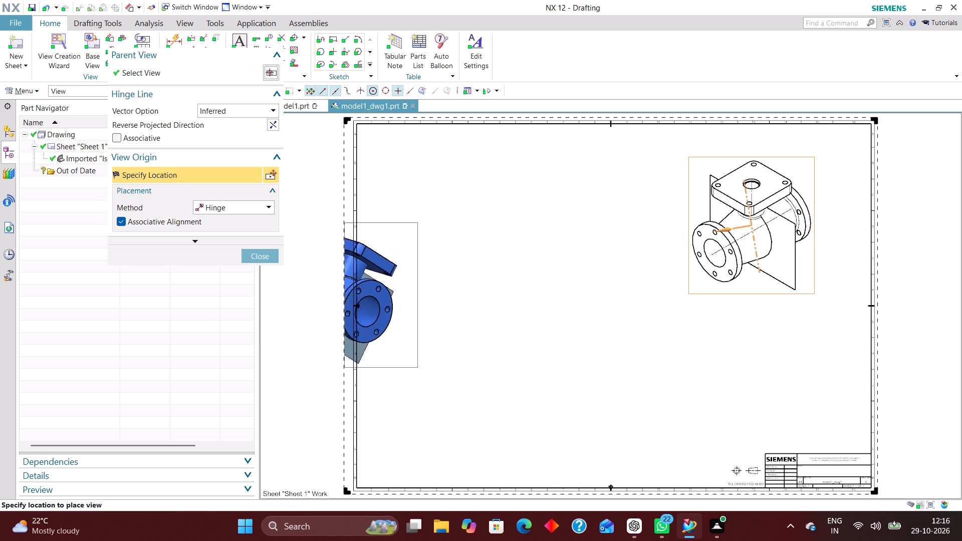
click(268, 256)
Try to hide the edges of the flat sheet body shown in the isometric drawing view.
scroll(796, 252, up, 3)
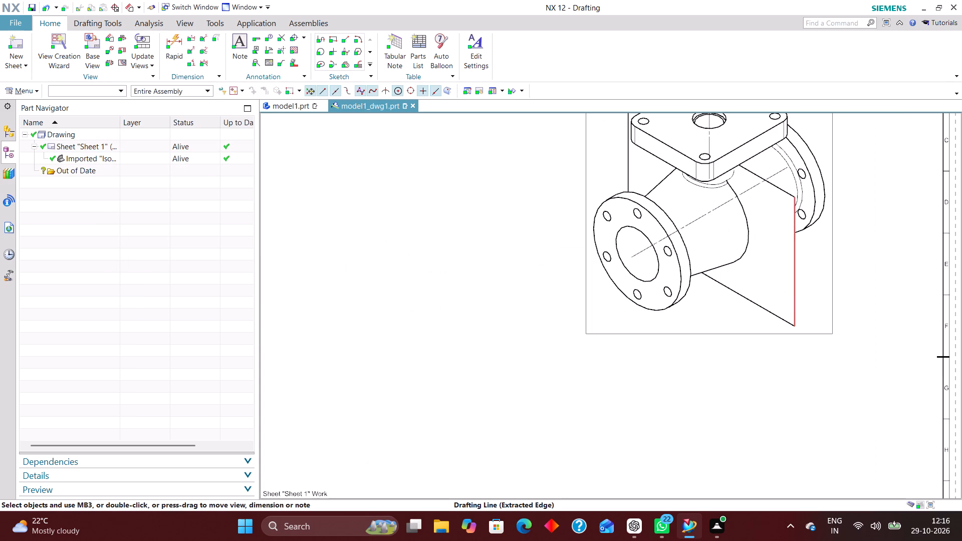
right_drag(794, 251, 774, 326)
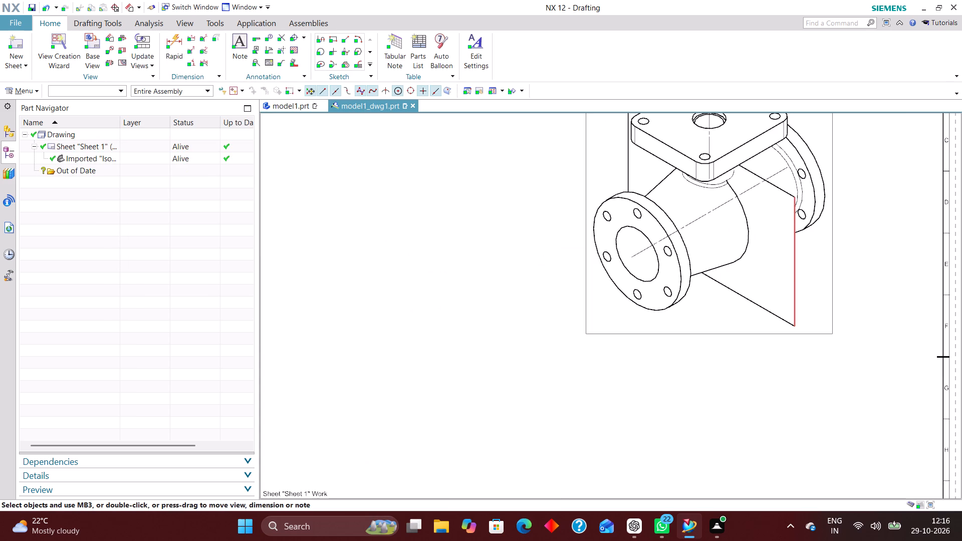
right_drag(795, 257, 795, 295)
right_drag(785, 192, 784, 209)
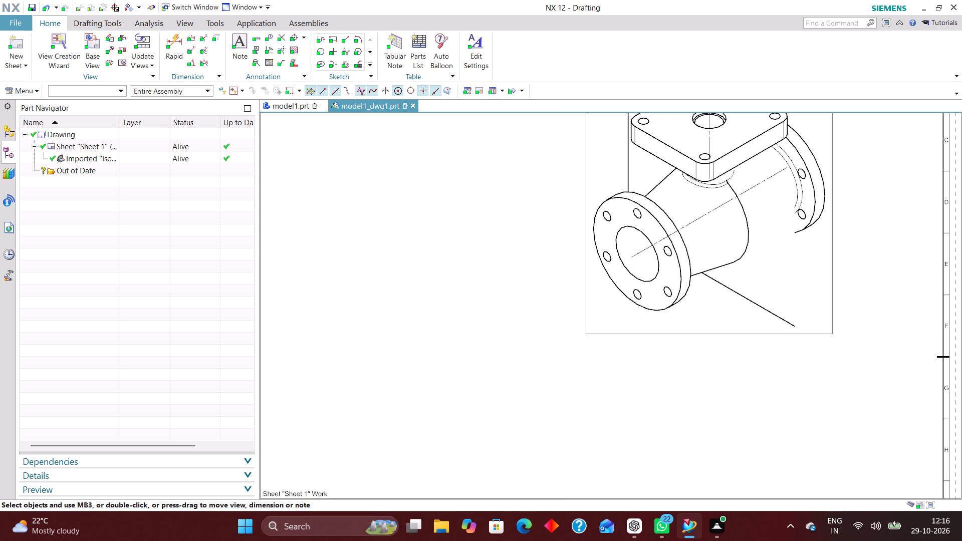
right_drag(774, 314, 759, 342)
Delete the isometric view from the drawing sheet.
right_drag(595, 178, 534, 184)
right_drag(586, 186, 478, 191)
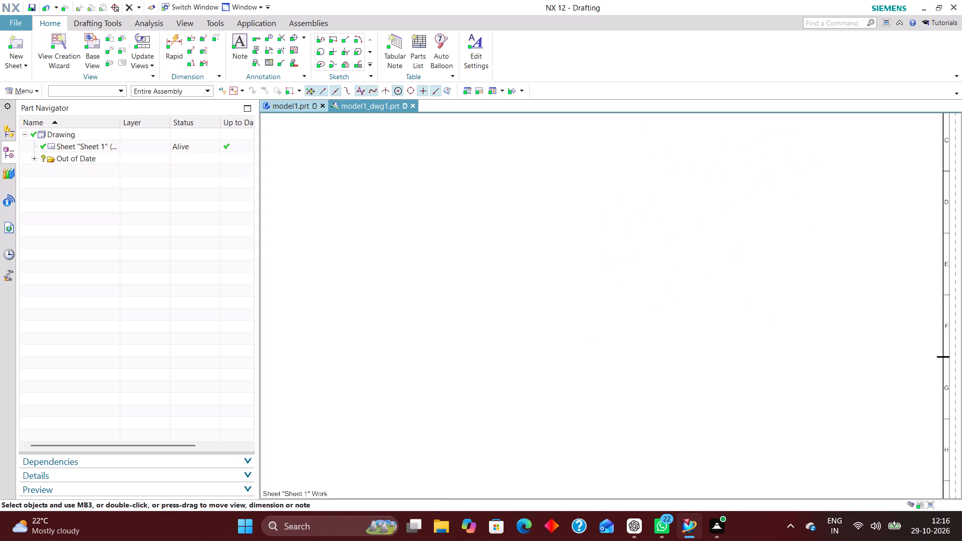
Switch to the model1 part and open the Extrude (4) sheet feature with rollback to review its section and limits.
click(308, 103)
scroll(649, 331, down, 2)
scroll(674, 366, up, 4)
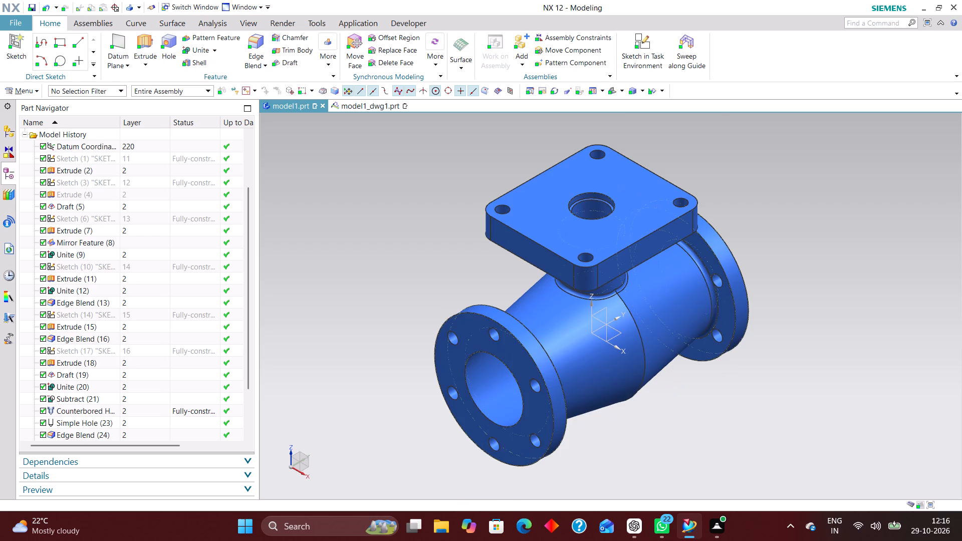
scroll(649, 339, up, 2)
scroll(630, 274, down, 2)
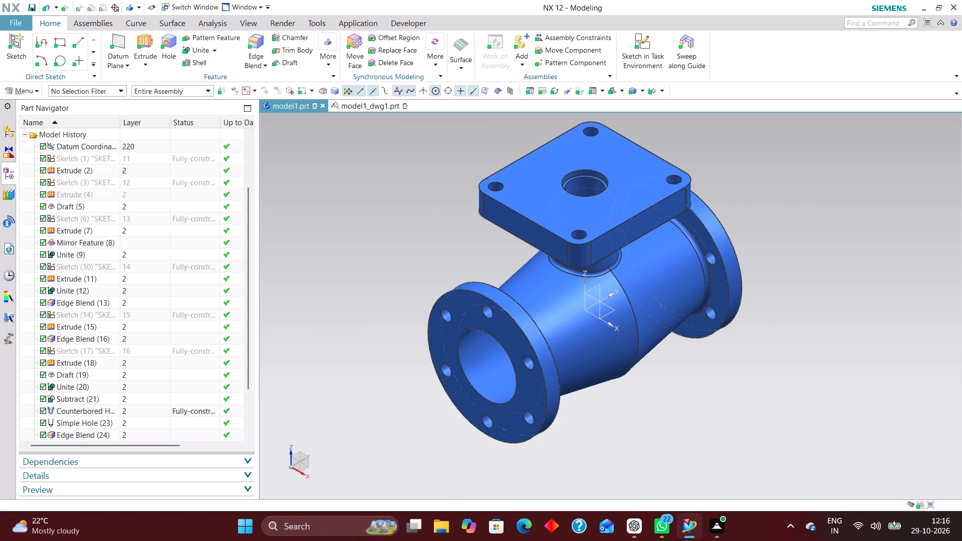
scroll(112, 258, up, 2)
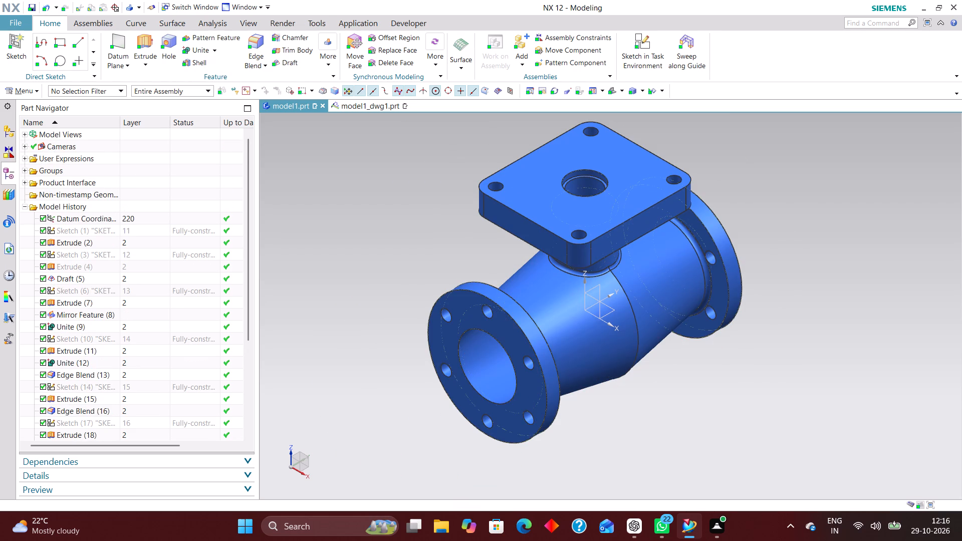
scroll(108, 255, down, 1)
click(95, 231)
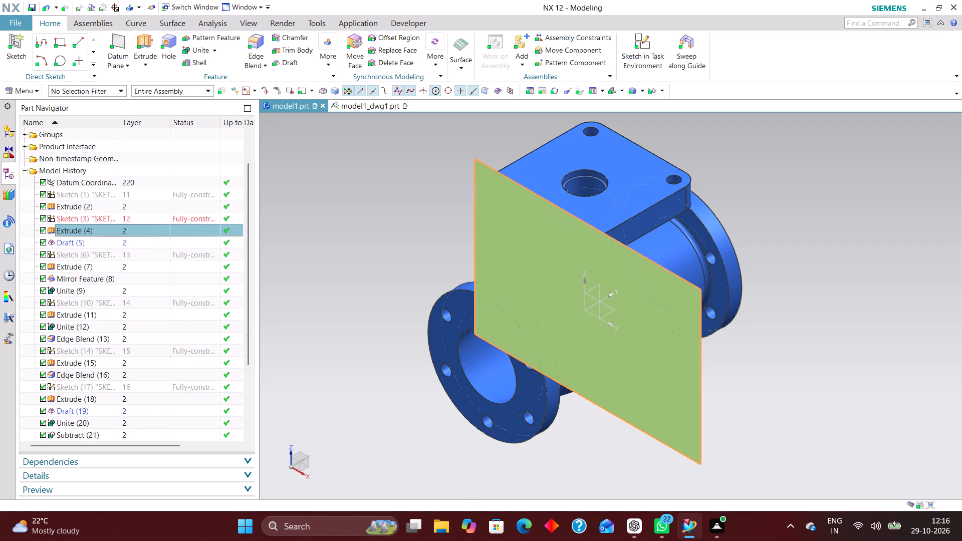
right_click(95, 231)
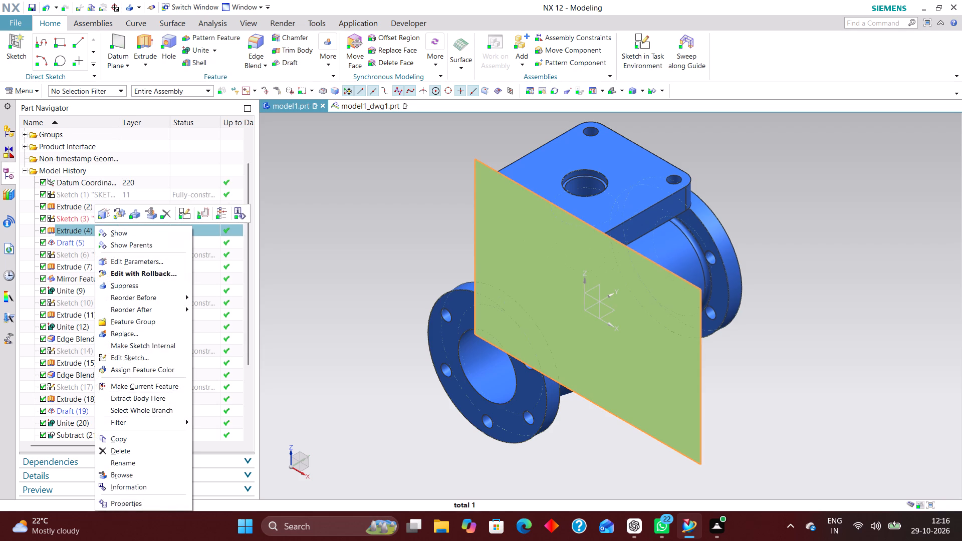
click(135, 271)
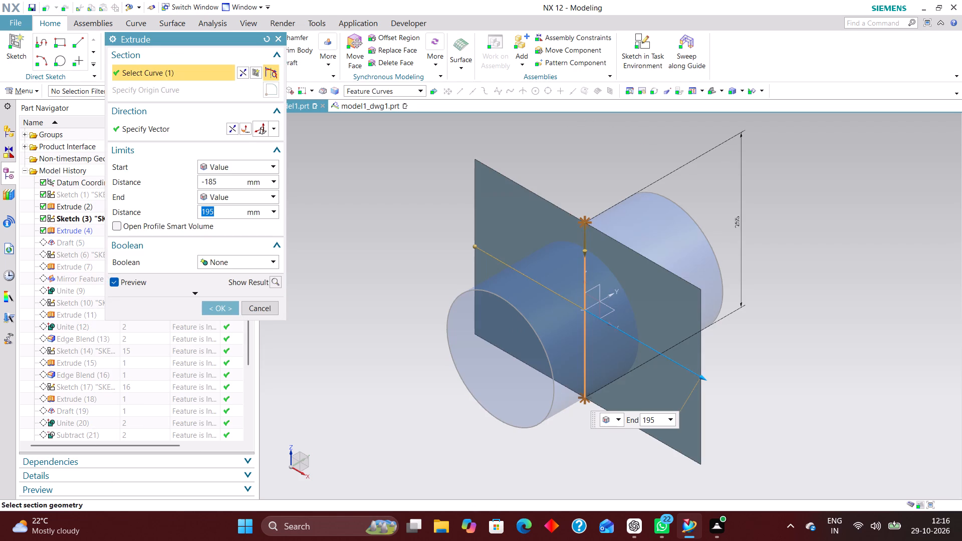
click(226, 309)
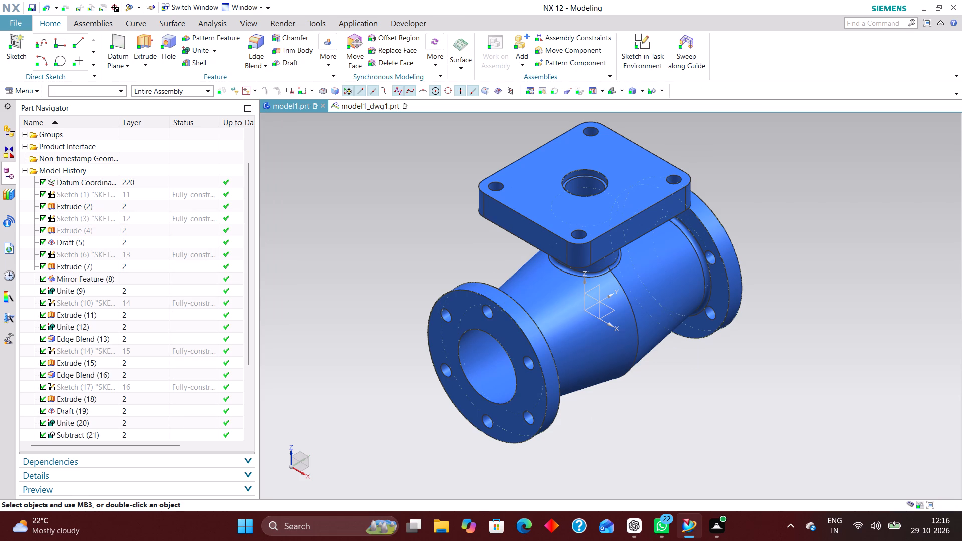
Inspect the valve body from several angles and highlight Sketch (3) in the model history to check where its line lies.
middle_drag(759, 244, 758, 262)
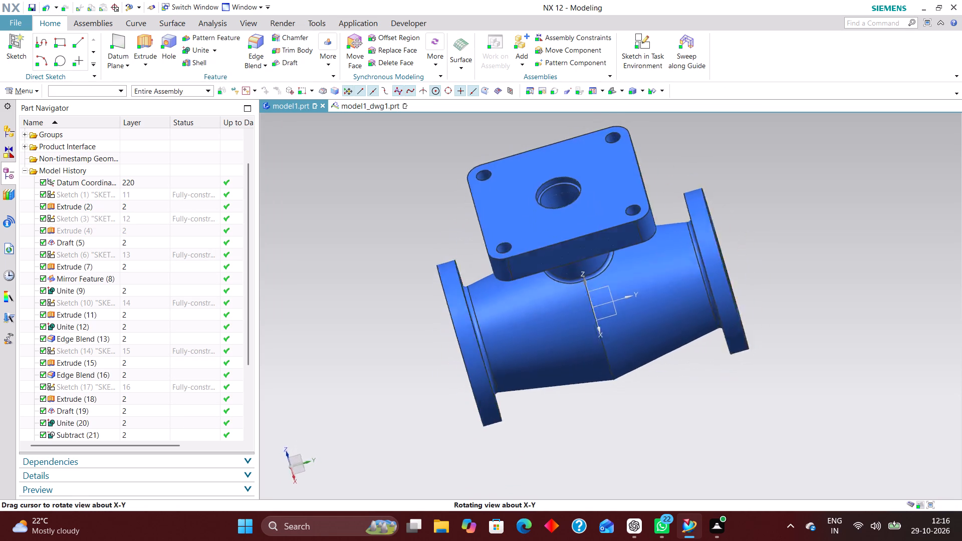
middle_drag(758, 262, 762, 249)
middle_drag(758, 248, 768, 248)
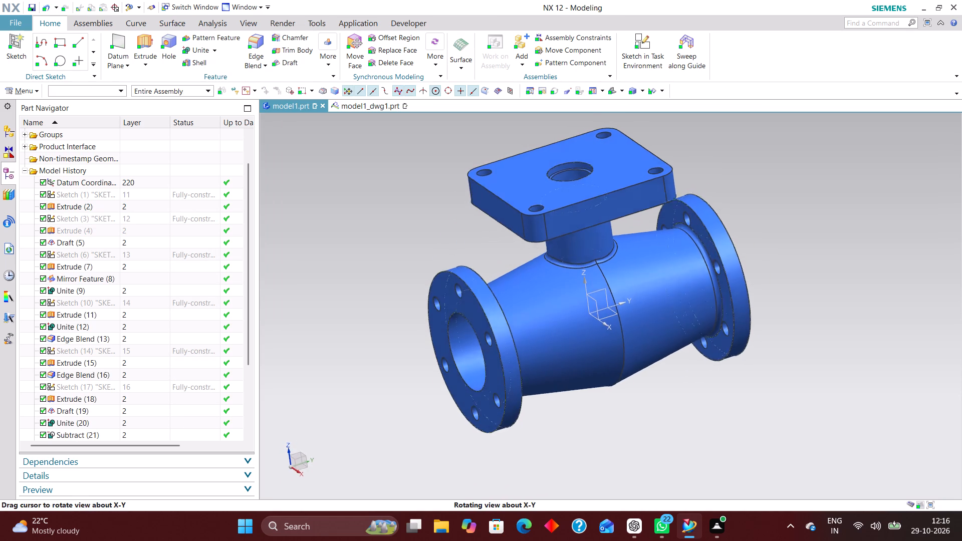
middle_drag(768, 248, 765, 245)
middle_click(754, 248)
middle_drag(752, 254, 751, 257)
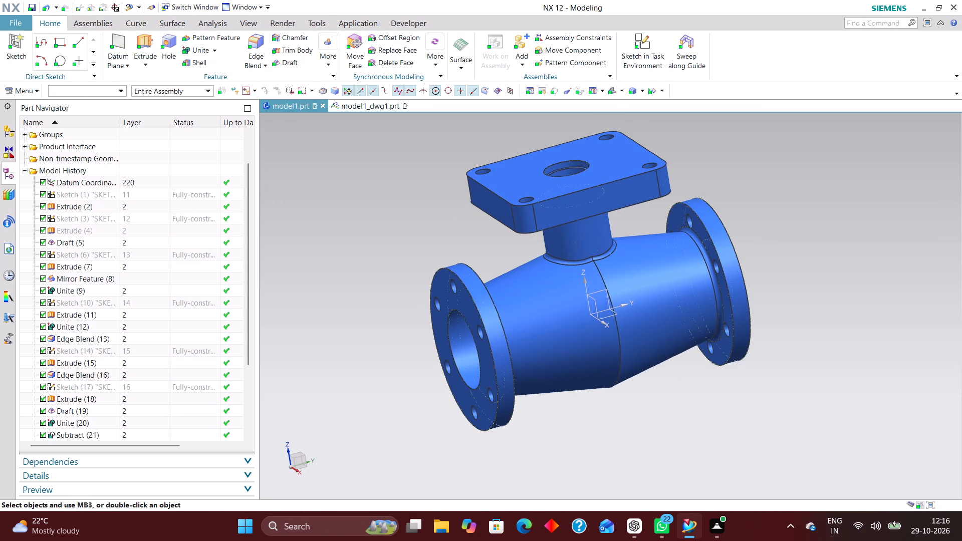
middle_drag(751, 257, 758, 258)
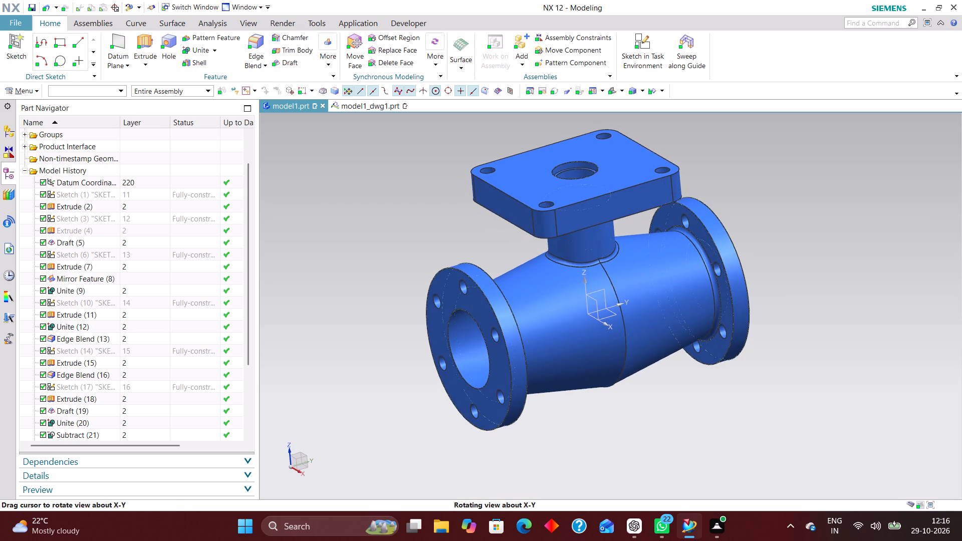
middle_drag(758, 258, 758, 257)
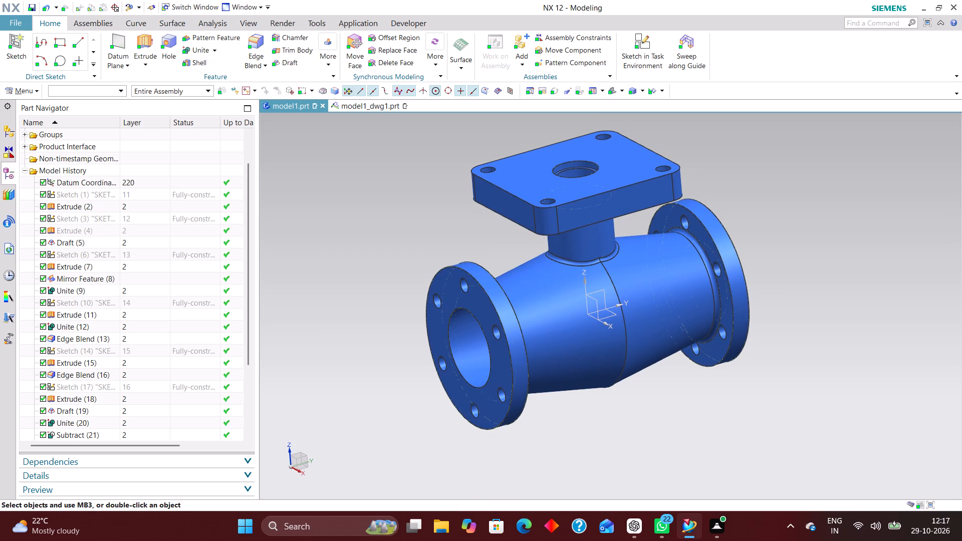
scroll(102, 211, up, 2)
click(132, 255)
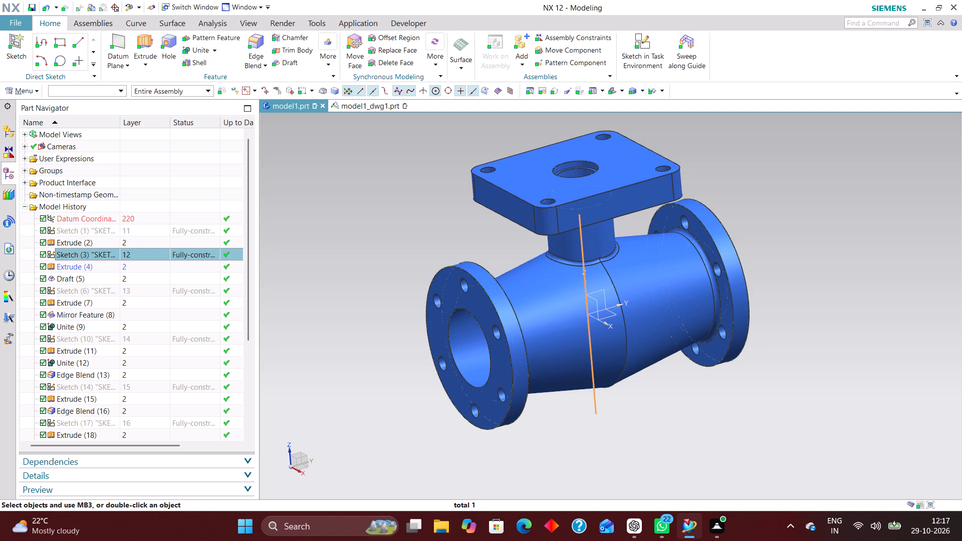
click(810, 341)
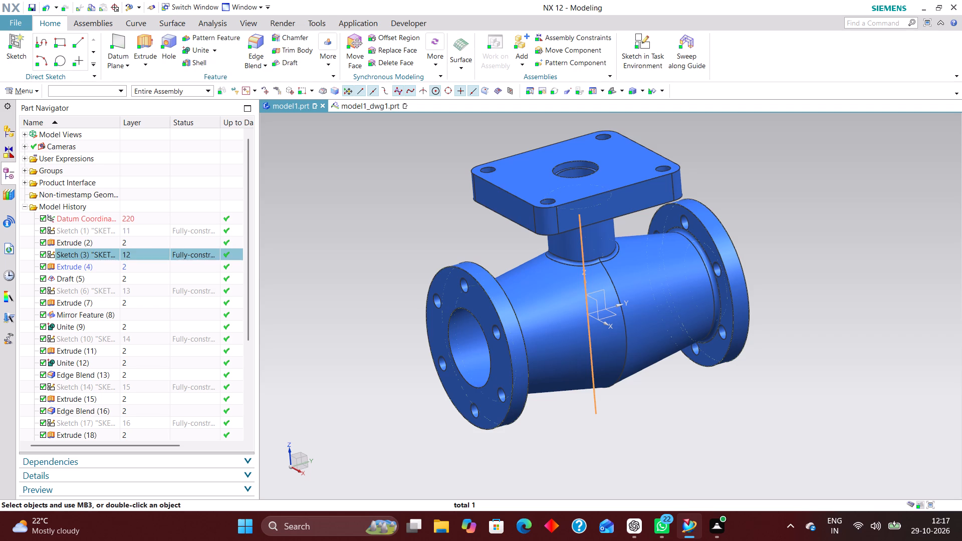
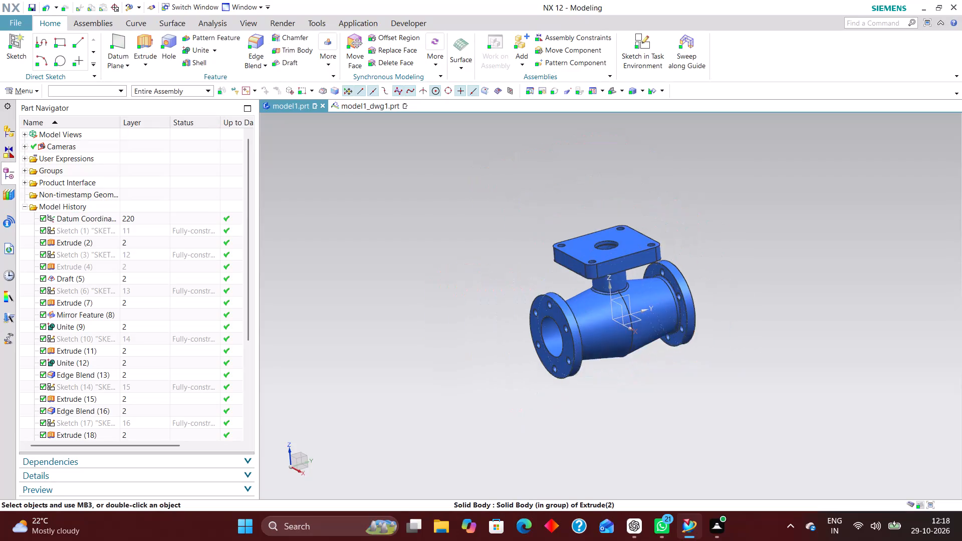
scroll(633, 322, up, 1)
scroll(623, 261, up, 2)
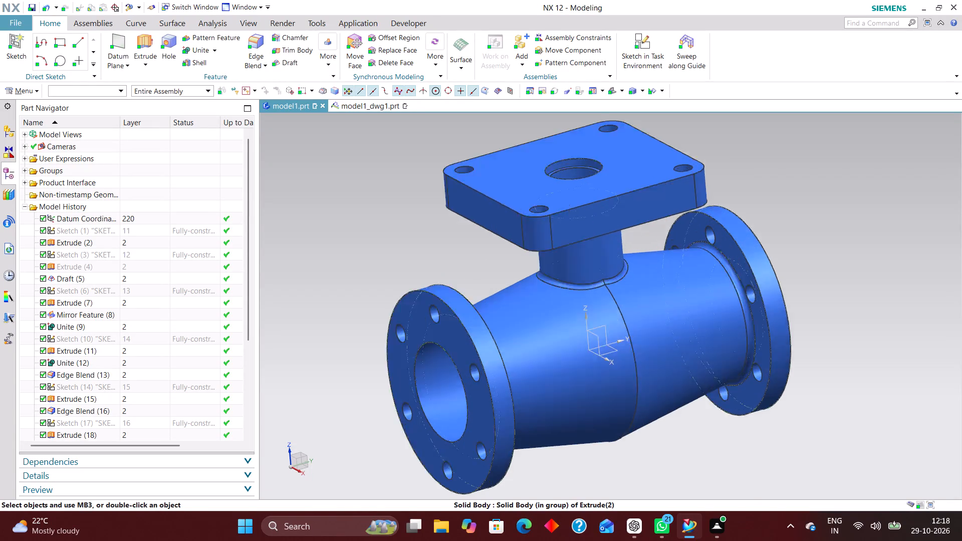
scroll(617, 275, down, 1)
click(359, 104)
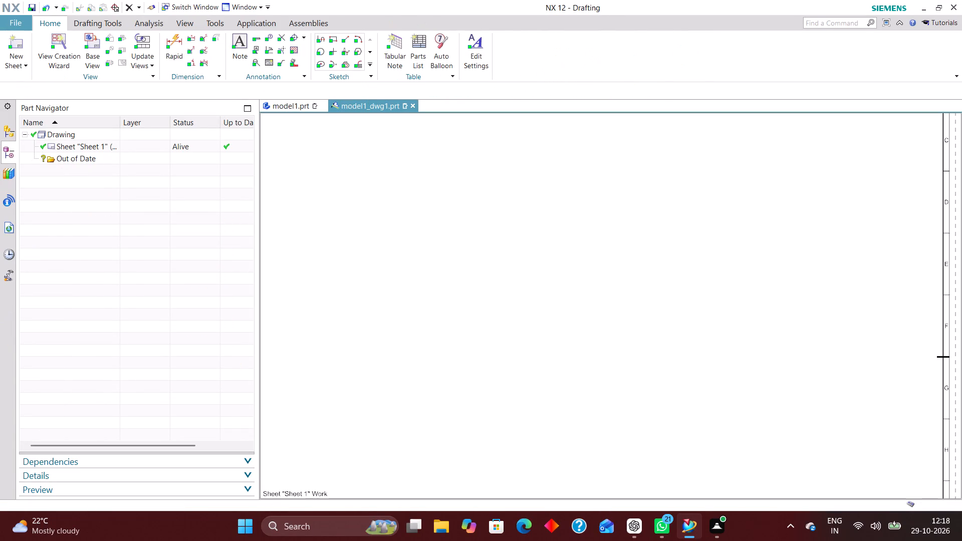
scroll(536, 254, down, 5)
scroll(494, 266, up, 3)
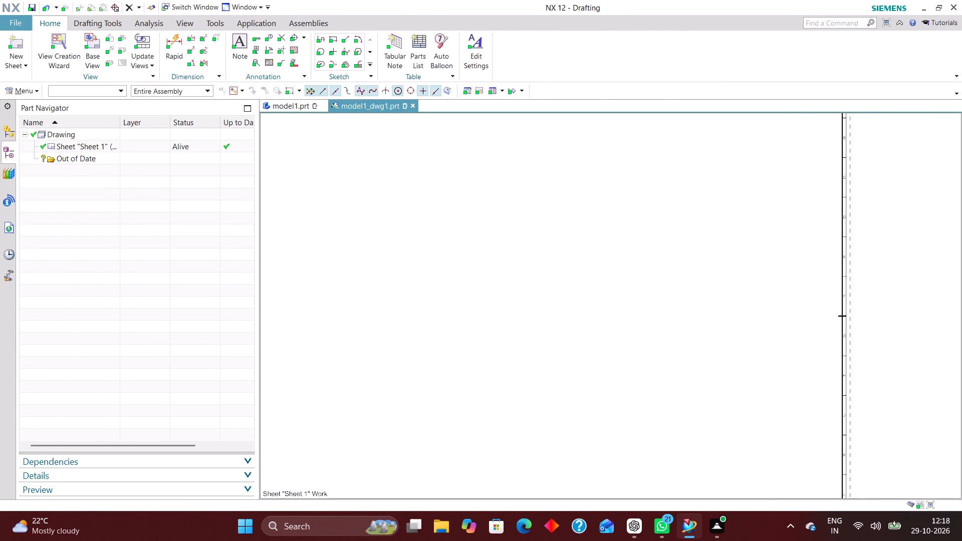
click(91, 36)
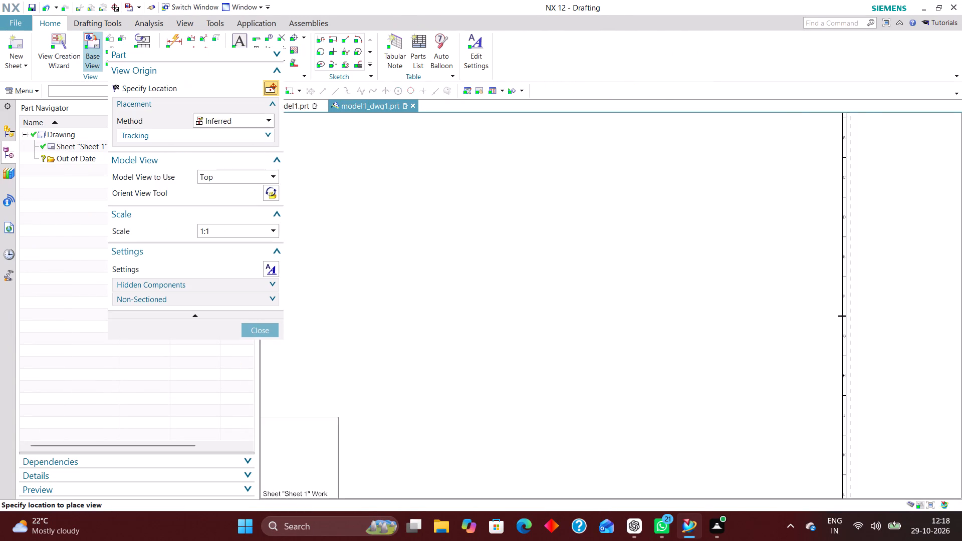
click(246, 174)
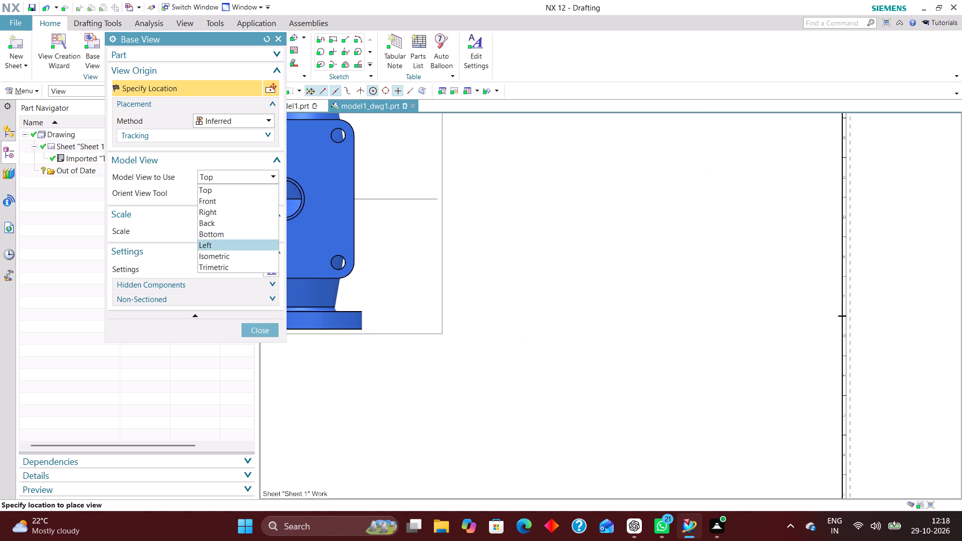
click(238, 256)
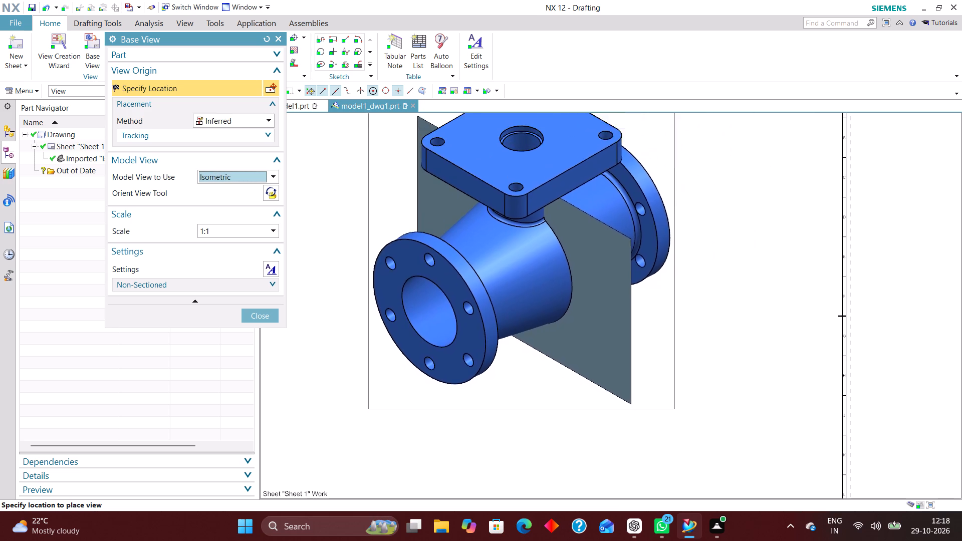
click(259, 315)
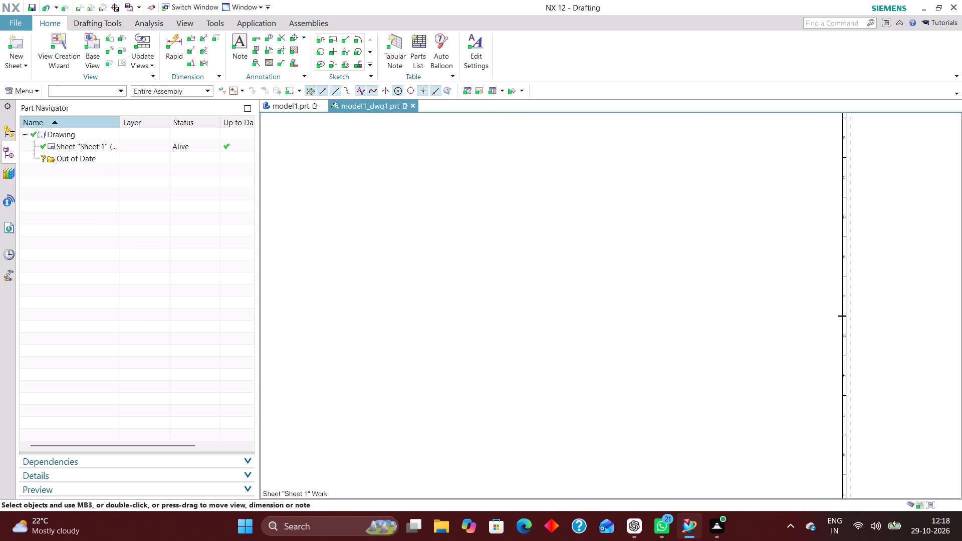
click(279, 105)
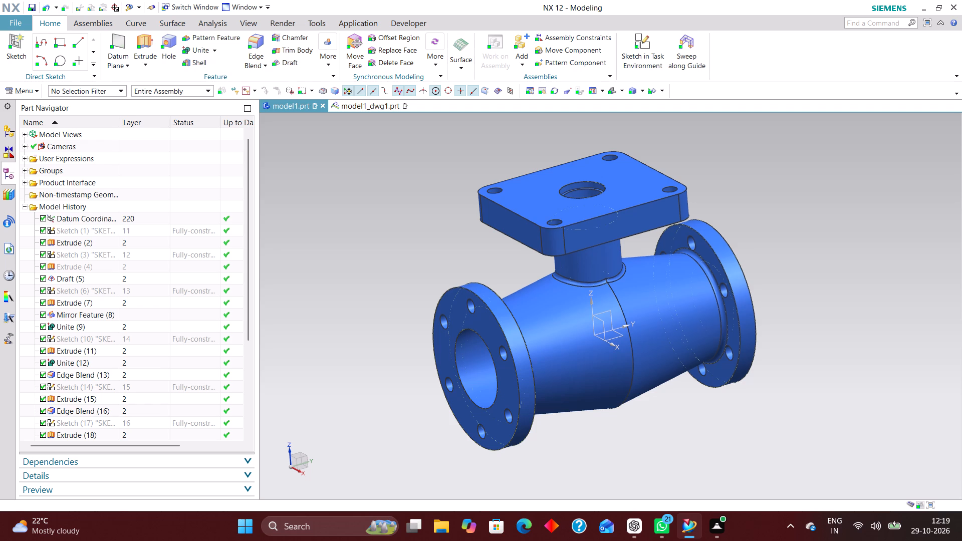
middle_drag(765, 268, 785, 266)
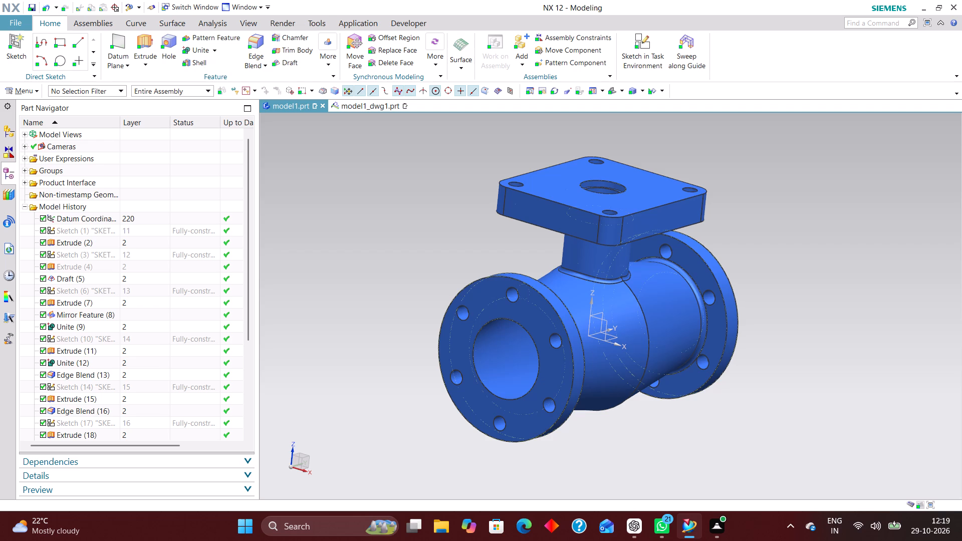
In the model1_dwg1 drawing, place an Isometric base view of the valve body at 1:2 scale in the sheet's upper right area, without projected views.
click(359, 107)
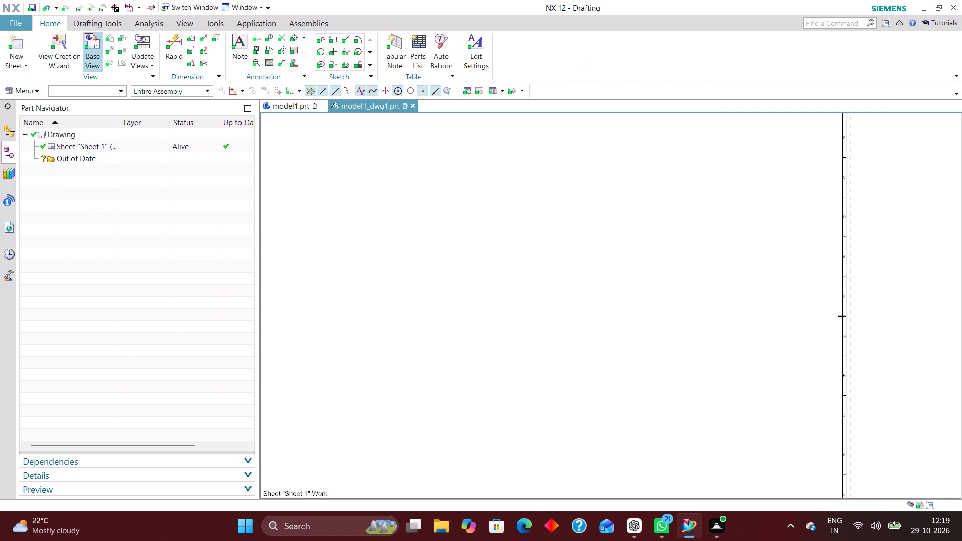
click(91, 45)
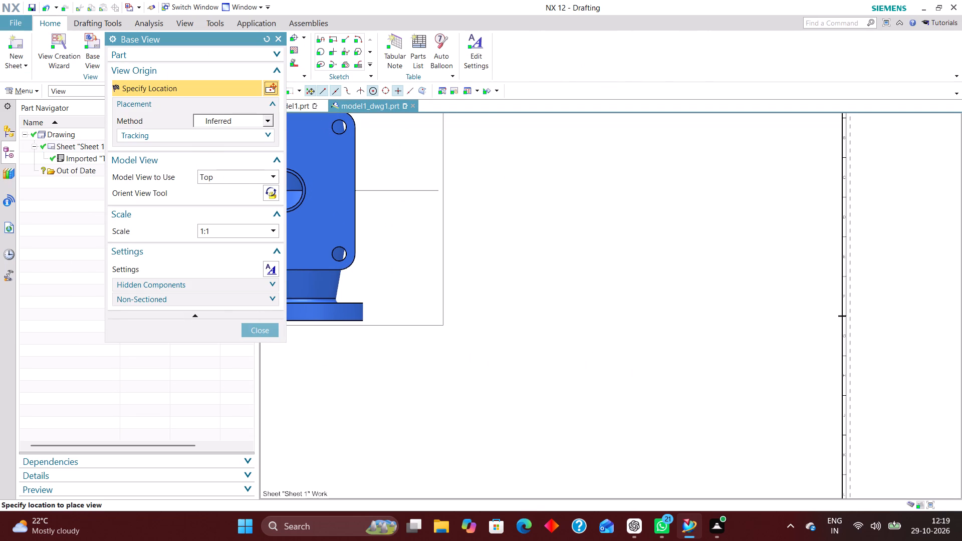
click(242, 121)
click(249, 122)
click(248, 171)
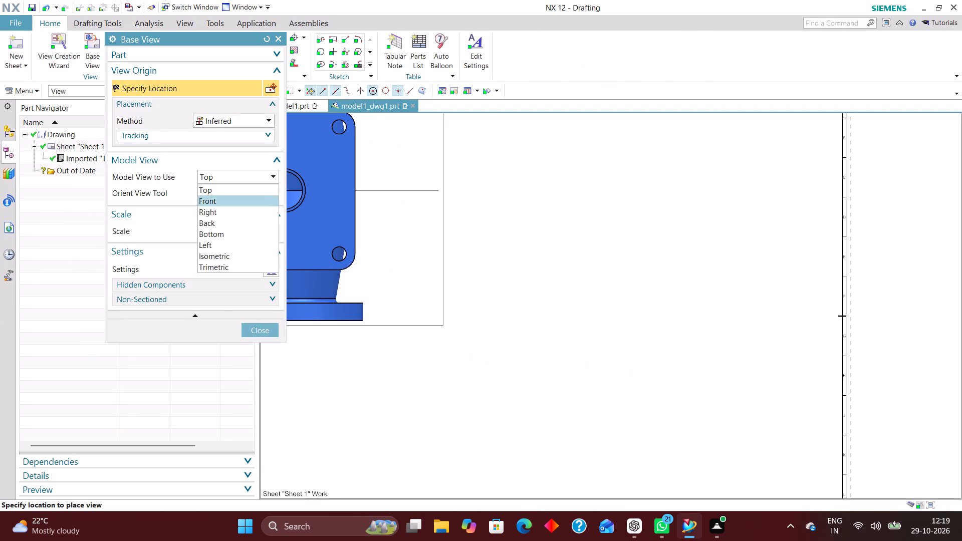
click(237, 256)
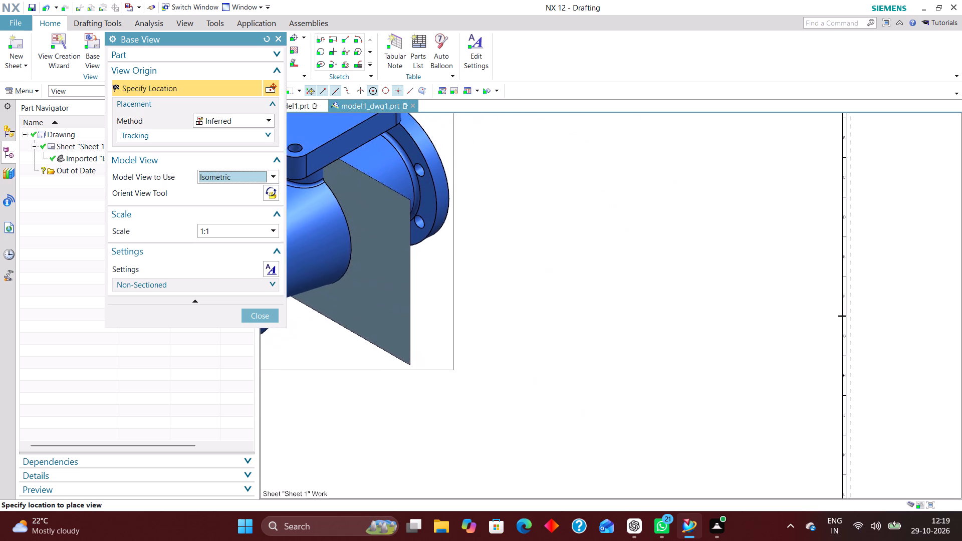
click(241, 228)
click(219, 285)
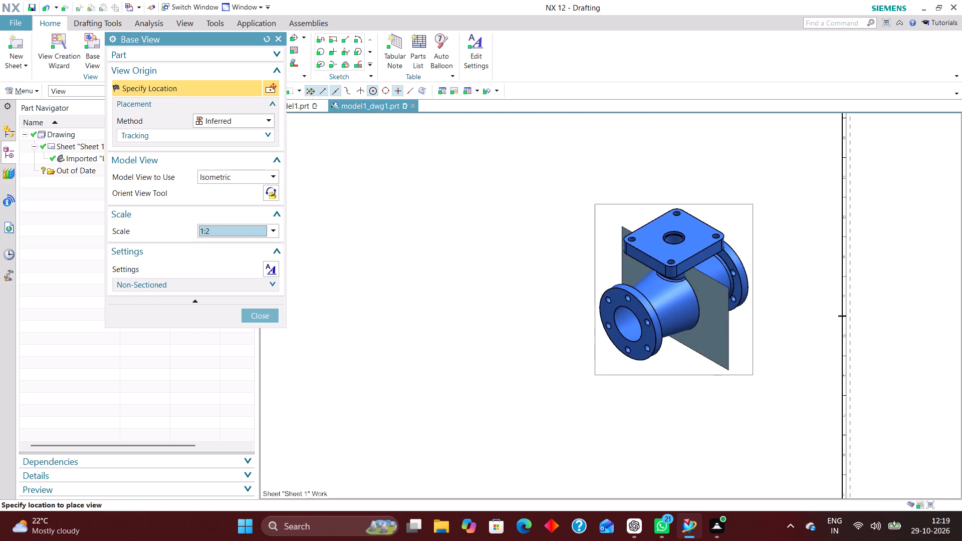
click(679, 229)
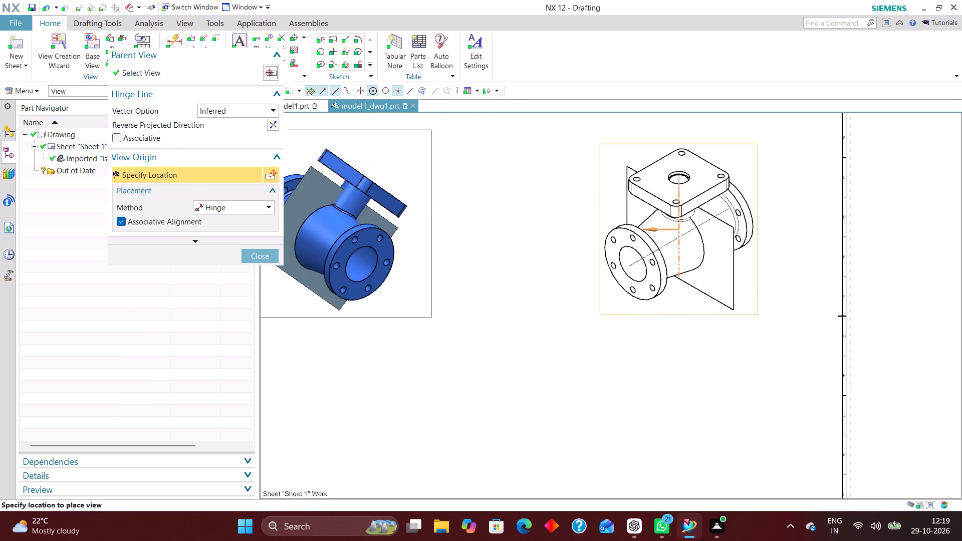
click(260, 259)
scroll(531, 271, down, 3)
scroll(539, 276, up, 2)
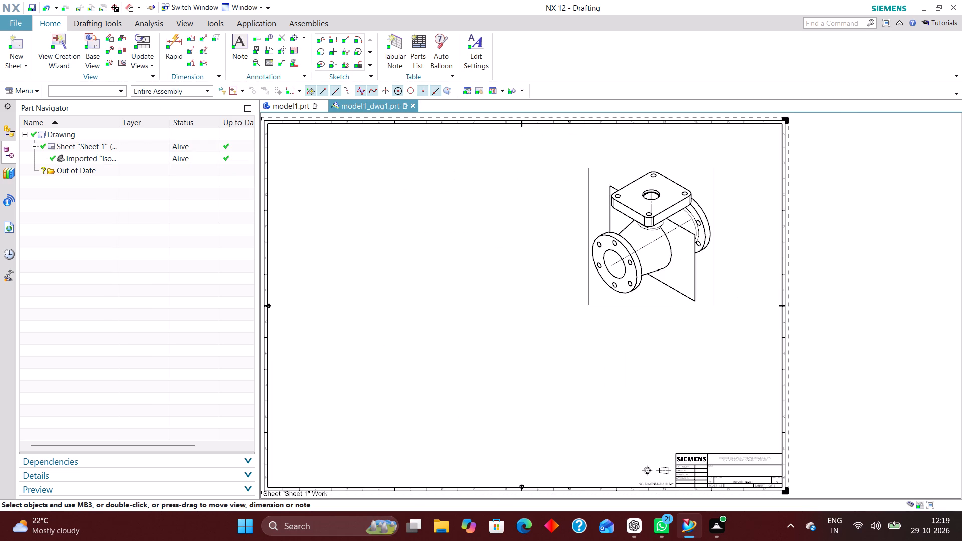
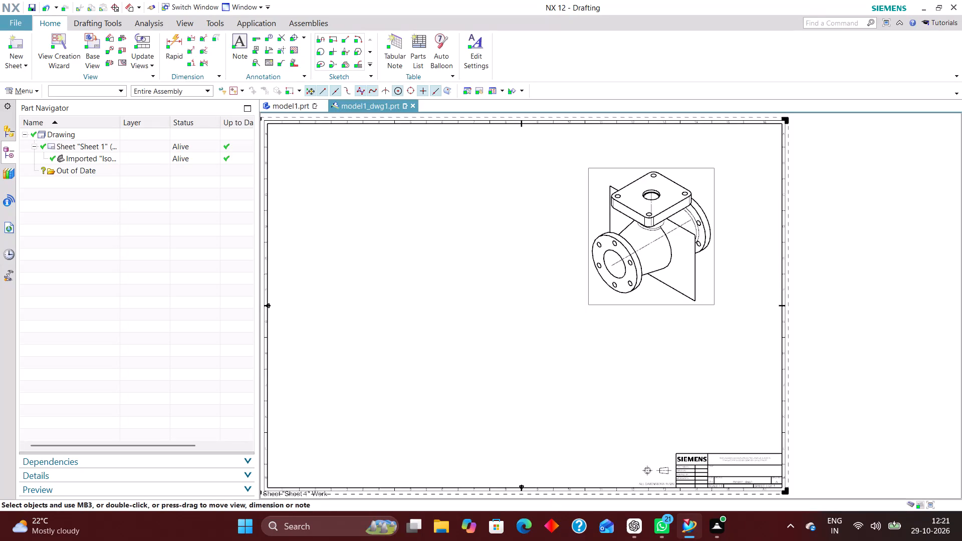
Switch to model1.prt and show the hidden Extrude (4) splitting sheet through the middle of the valve body.
click(297, 107)
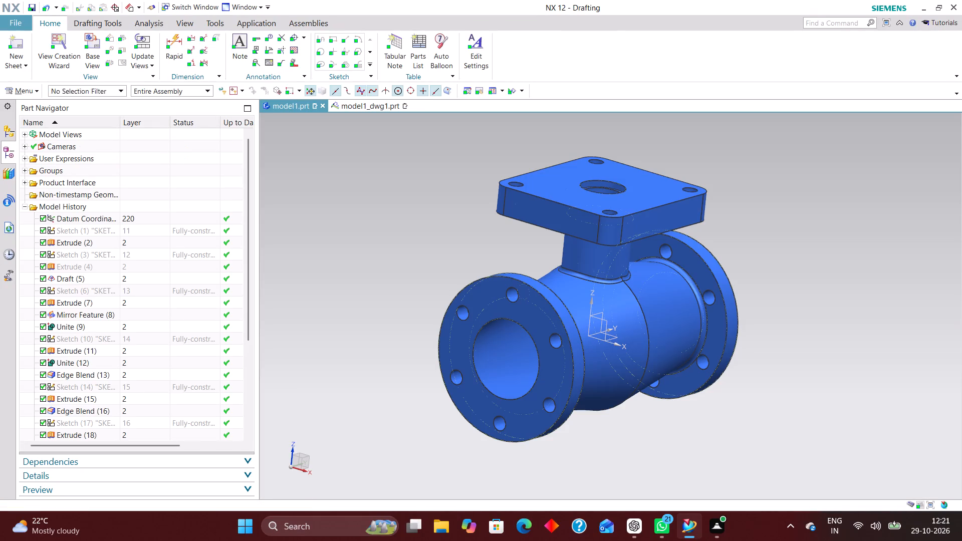
middle_drag(777, 260, 752, 265)
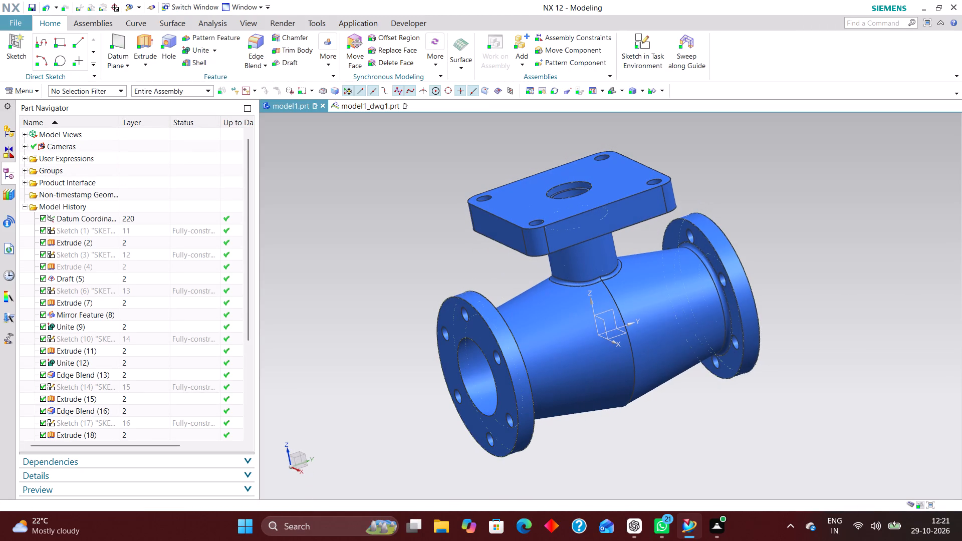
click(101, 268)
right_click(100, 266)
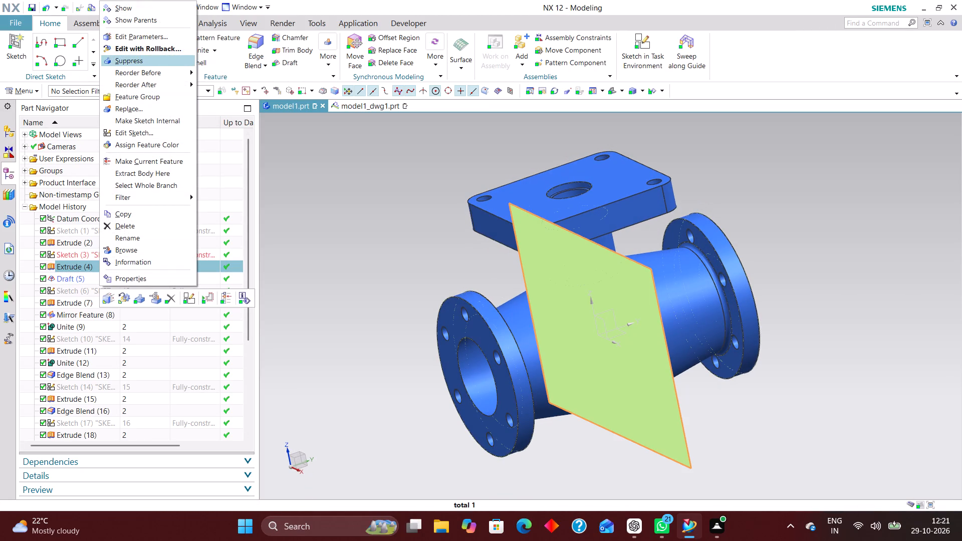
click(150, 11)
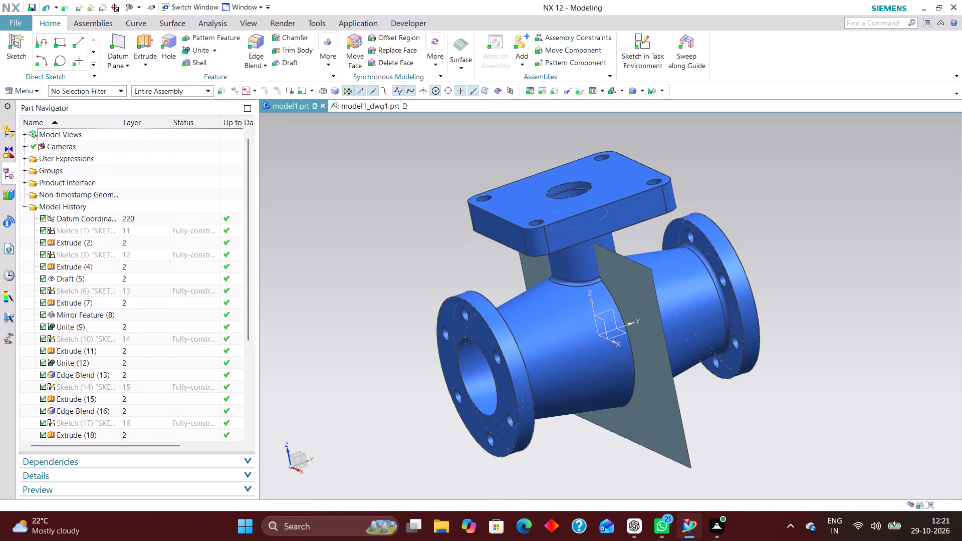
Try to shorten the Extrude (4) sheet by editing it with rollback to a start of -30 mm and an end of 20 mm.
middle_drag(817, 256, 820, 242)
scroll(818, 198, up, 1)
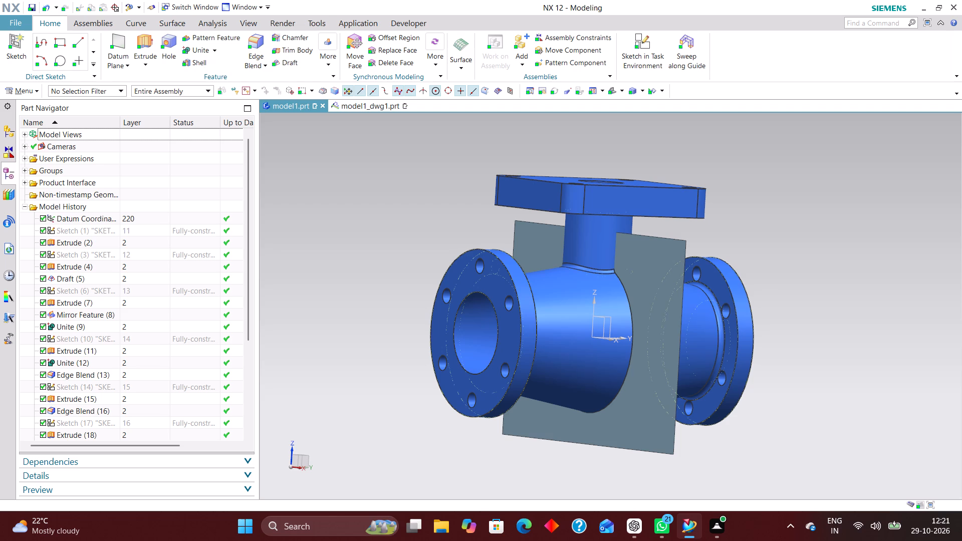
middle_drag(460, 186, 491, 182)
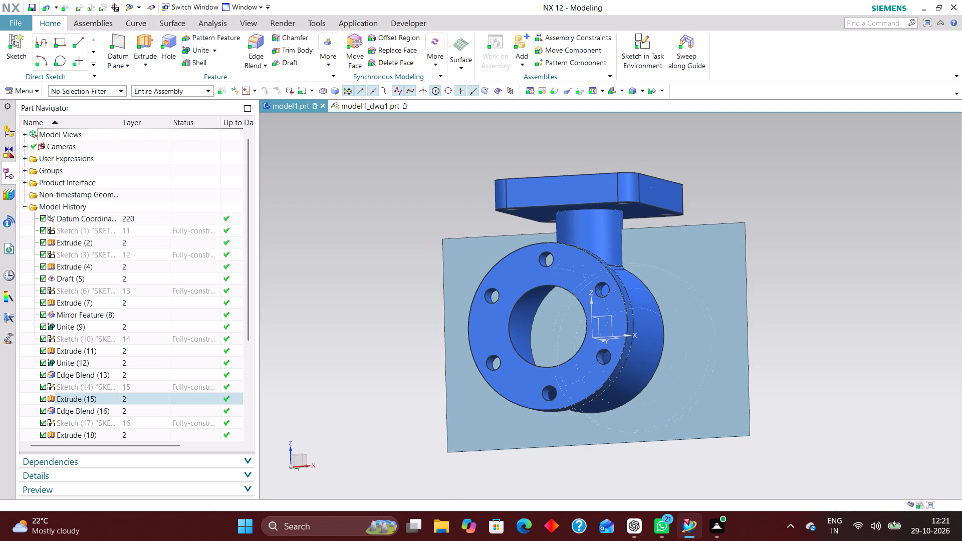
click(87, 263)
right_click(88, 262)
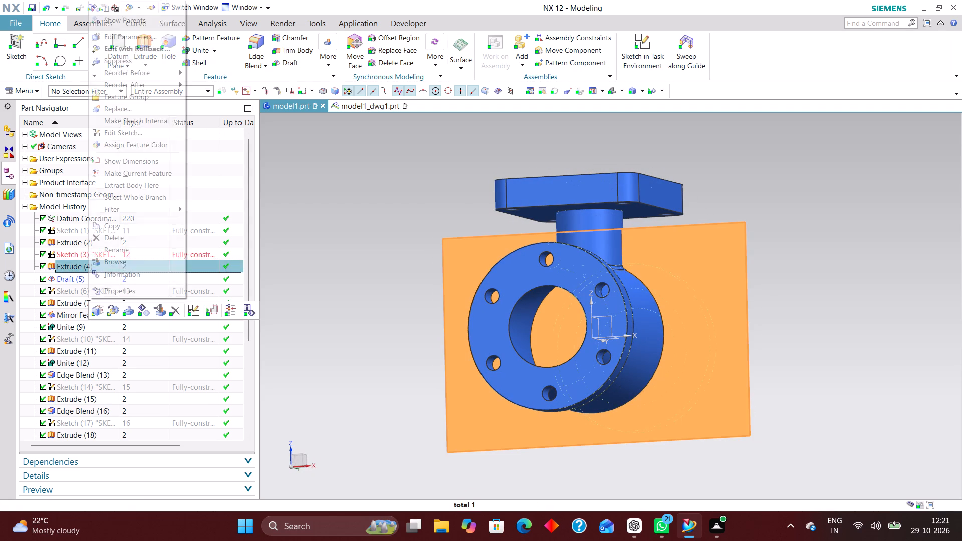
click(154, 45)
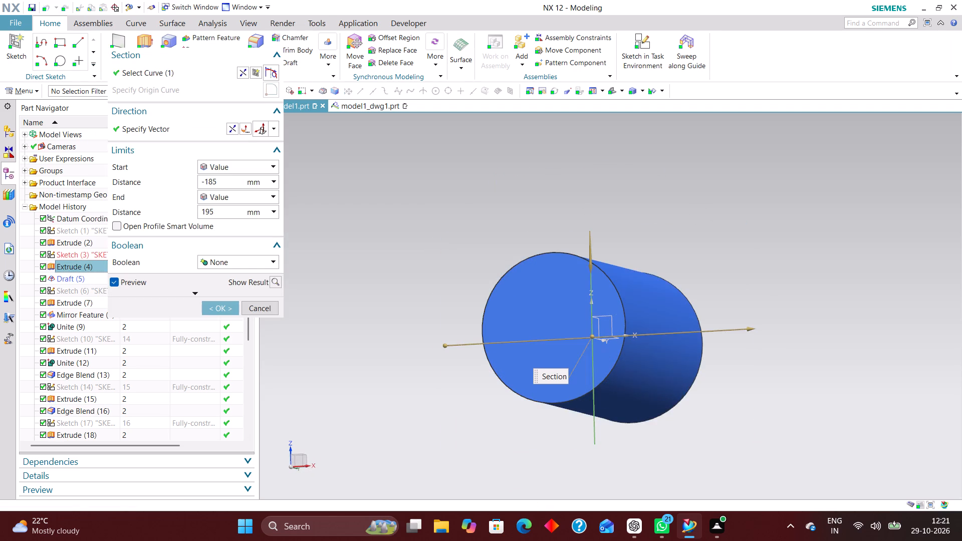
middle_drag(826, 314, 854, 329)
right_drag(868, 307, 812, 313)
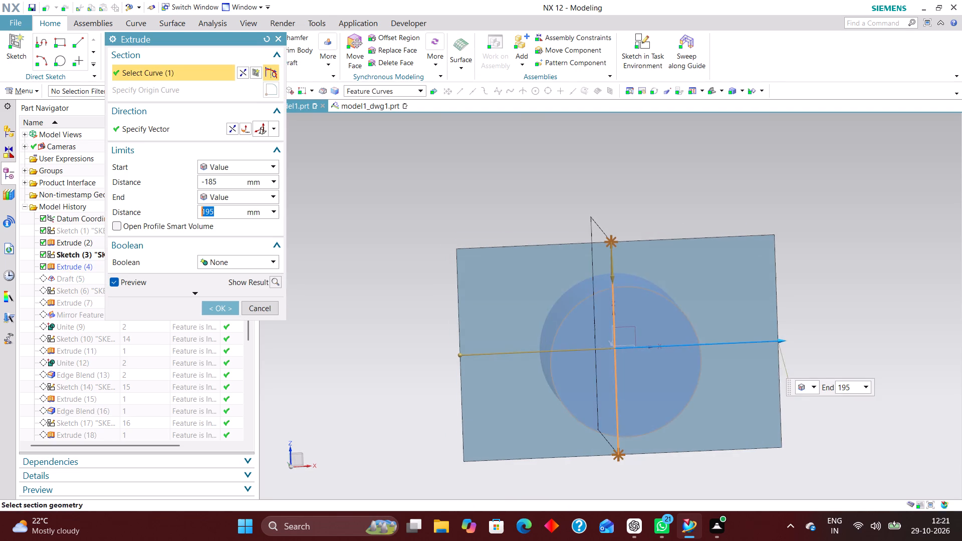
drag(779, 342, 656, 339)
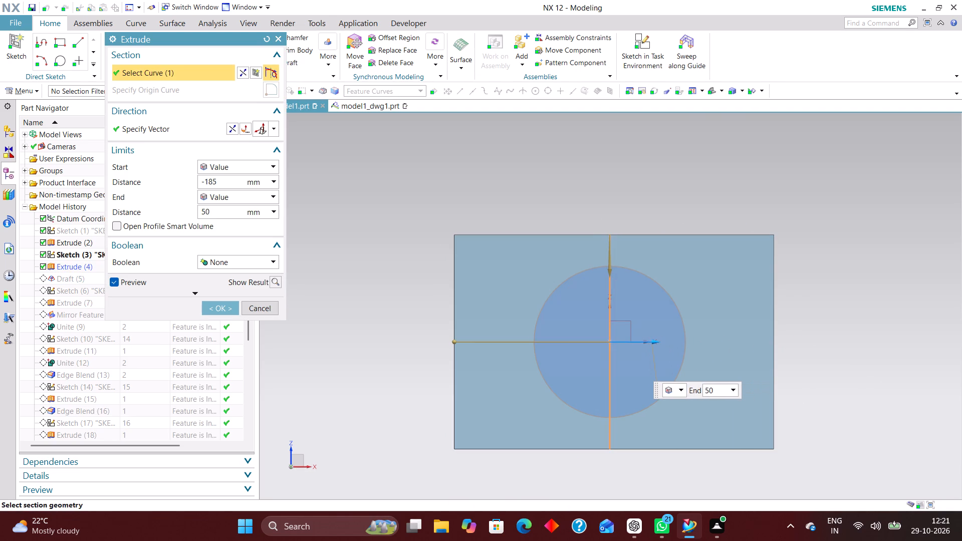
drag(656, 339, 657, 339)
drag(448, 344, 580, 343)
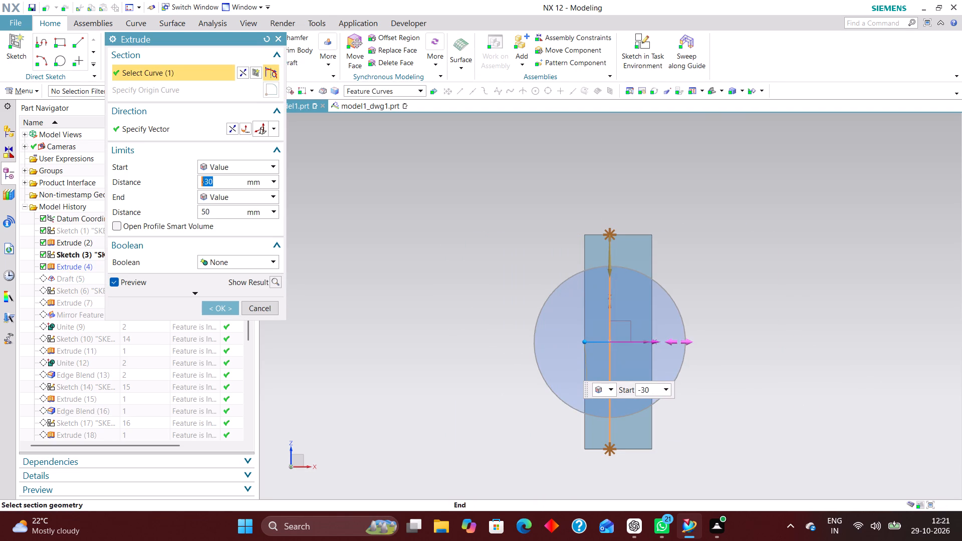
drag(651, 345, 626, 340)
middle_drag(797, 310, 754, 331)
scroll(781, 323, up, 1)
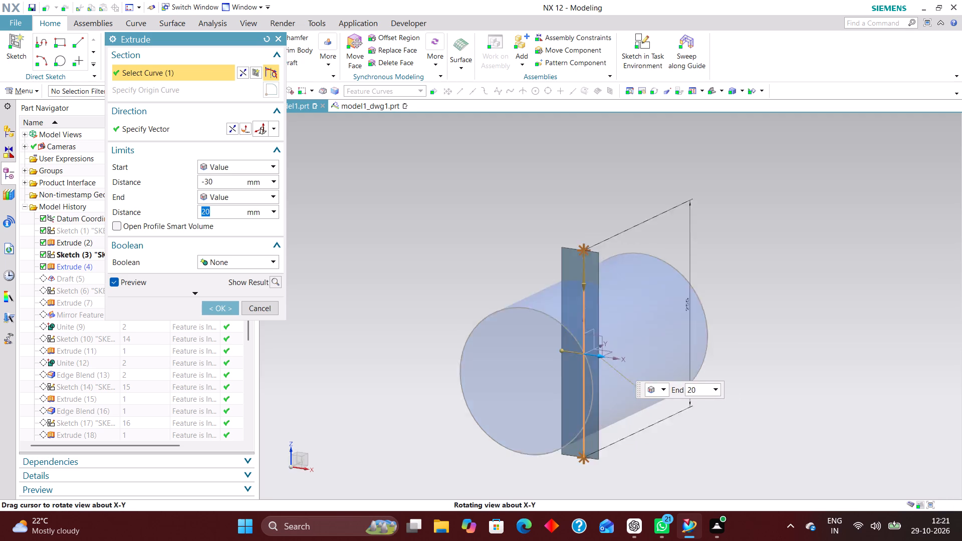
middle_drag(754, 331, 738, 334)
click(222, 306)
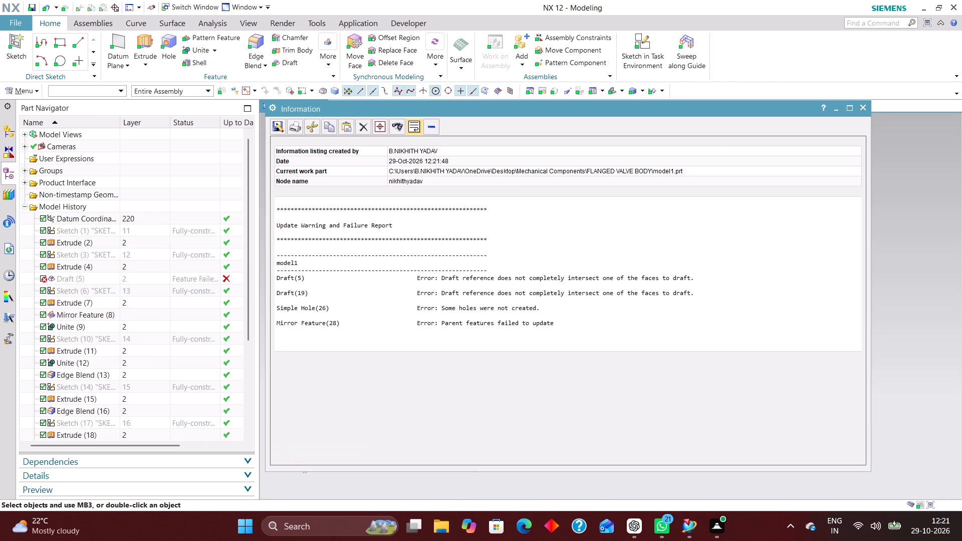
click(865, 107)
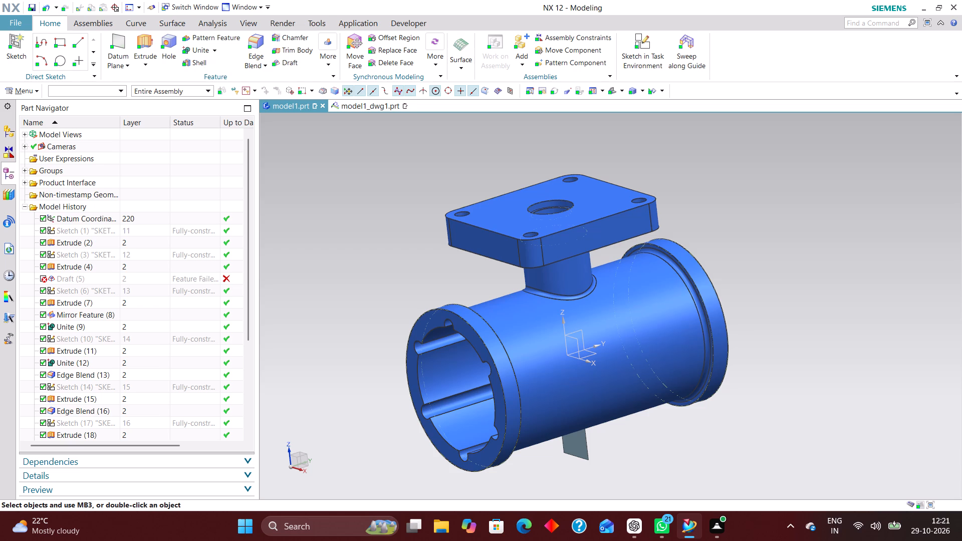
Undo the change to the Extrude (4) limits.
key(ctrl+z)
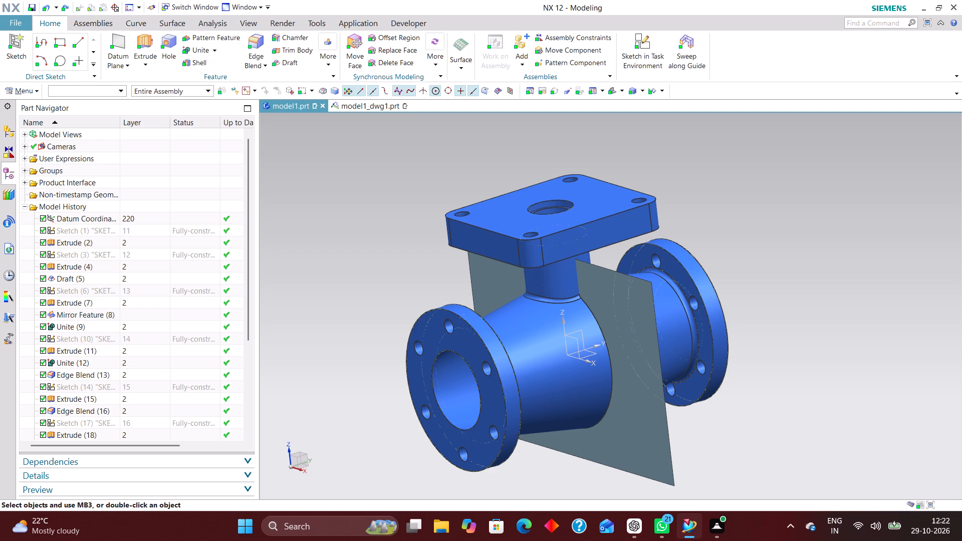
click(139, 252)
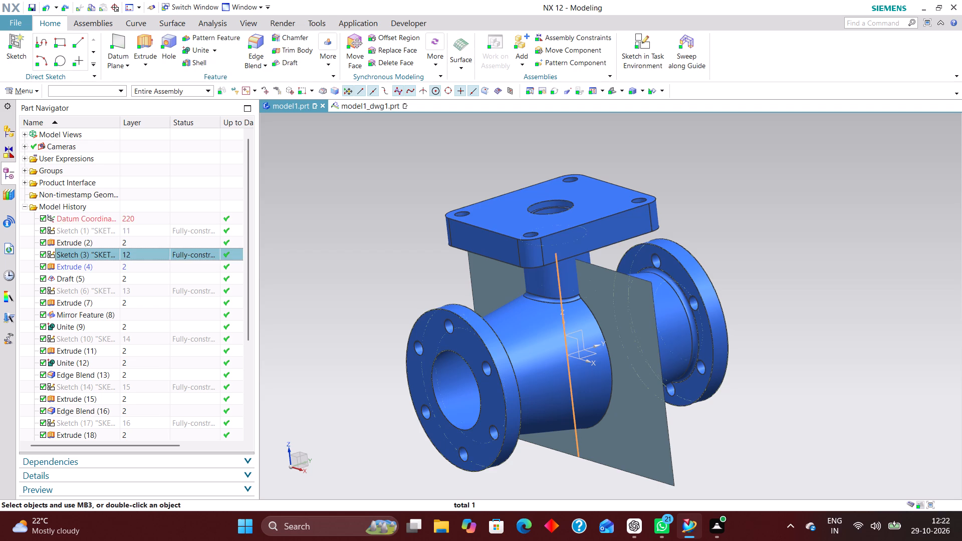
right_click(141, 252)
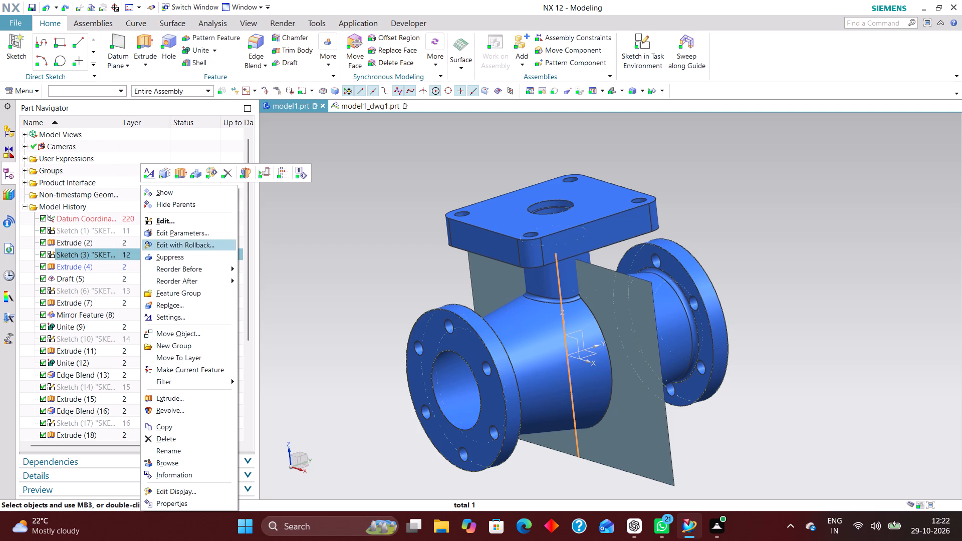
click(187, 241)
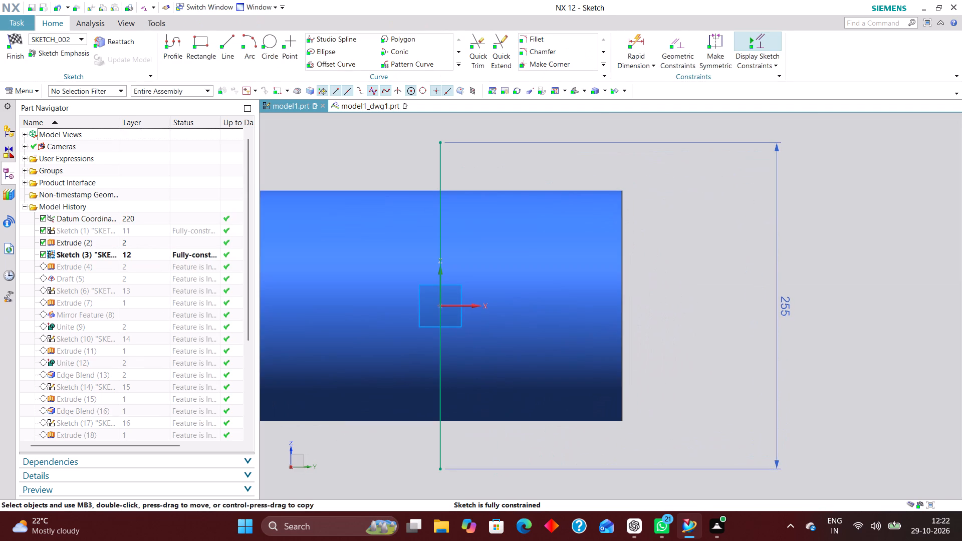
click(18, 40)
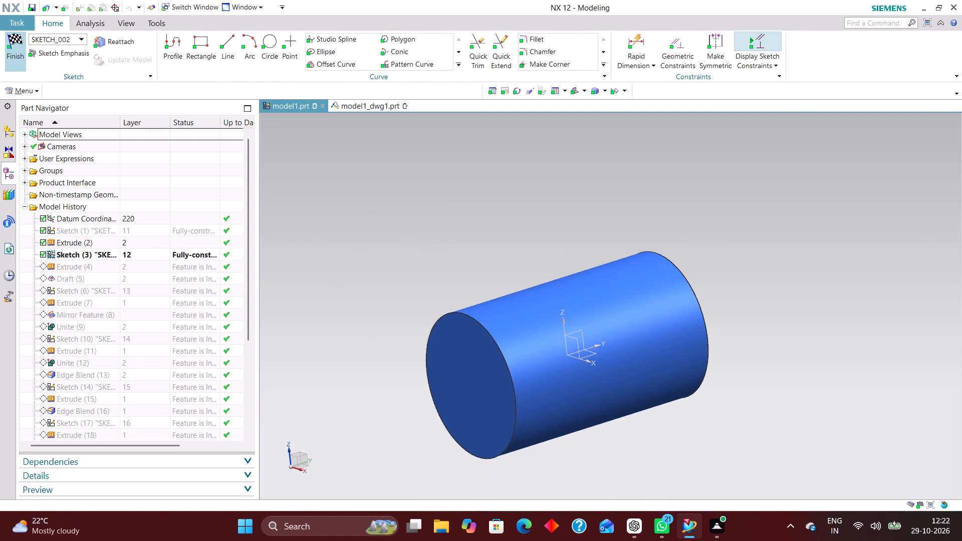
Move Sketch (3), the vertical line that generates the splitting sheet, to layer 150.
click(148, 253)
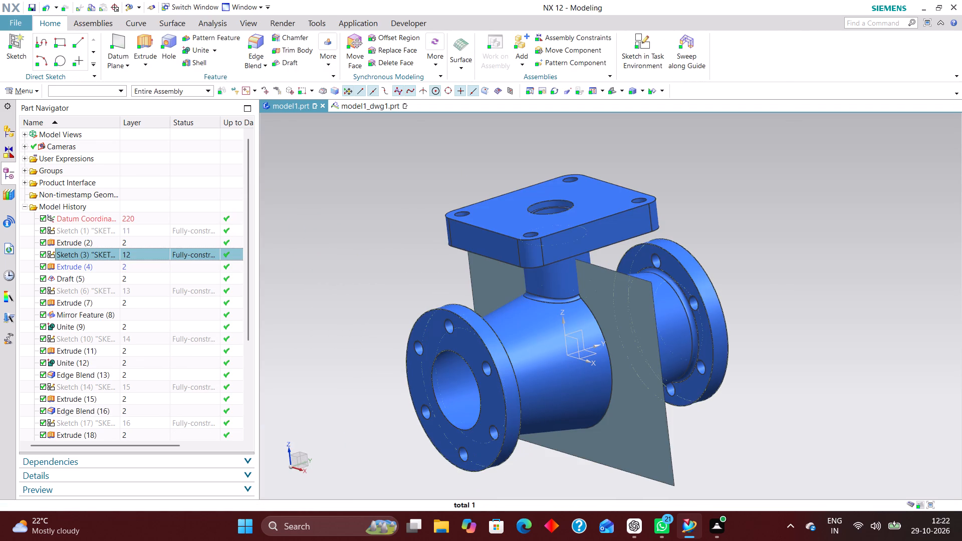
key(ctrl+j)
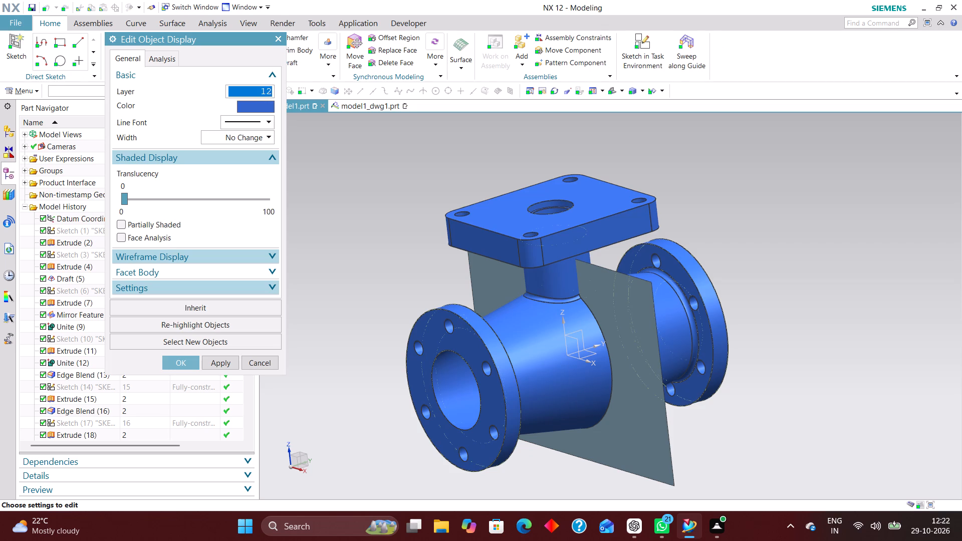
text(150)
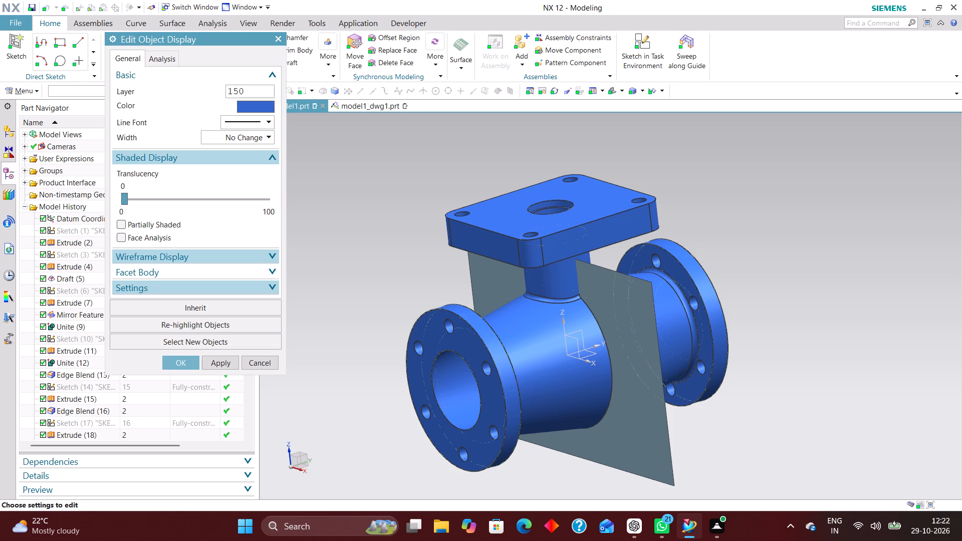
key(Return)
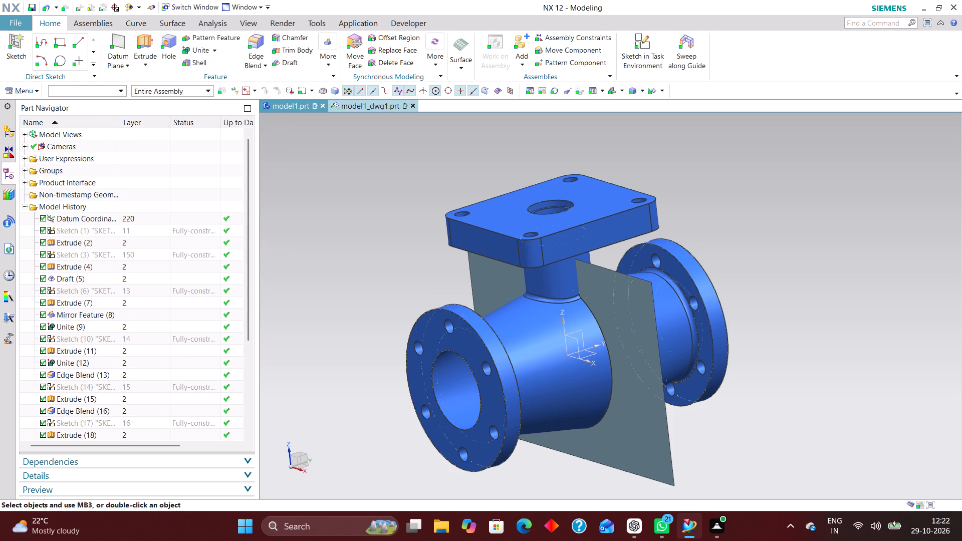
Switch to the model1_dwg1 drawing and delete the isometric view from the sheet.
click(365, 107)
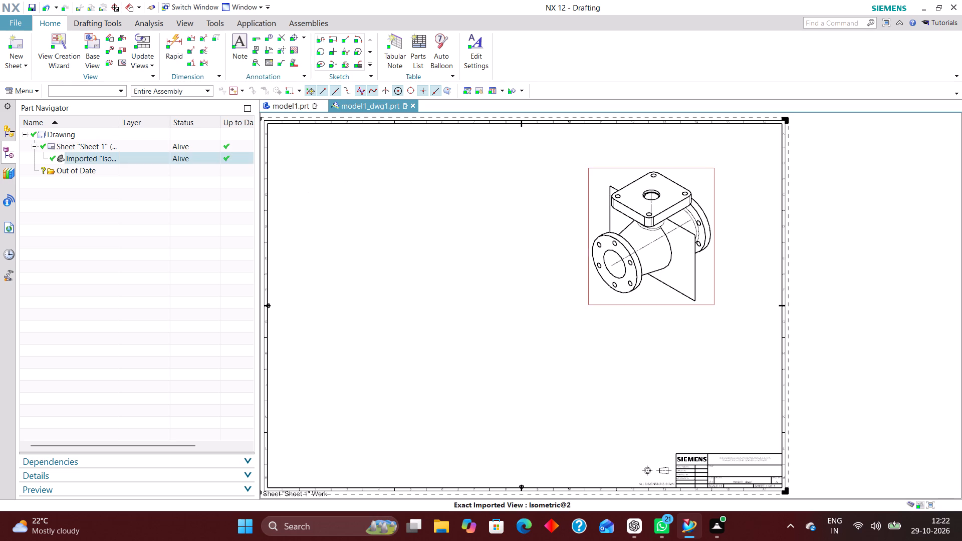
right_drag(590, 219, 518, 225)
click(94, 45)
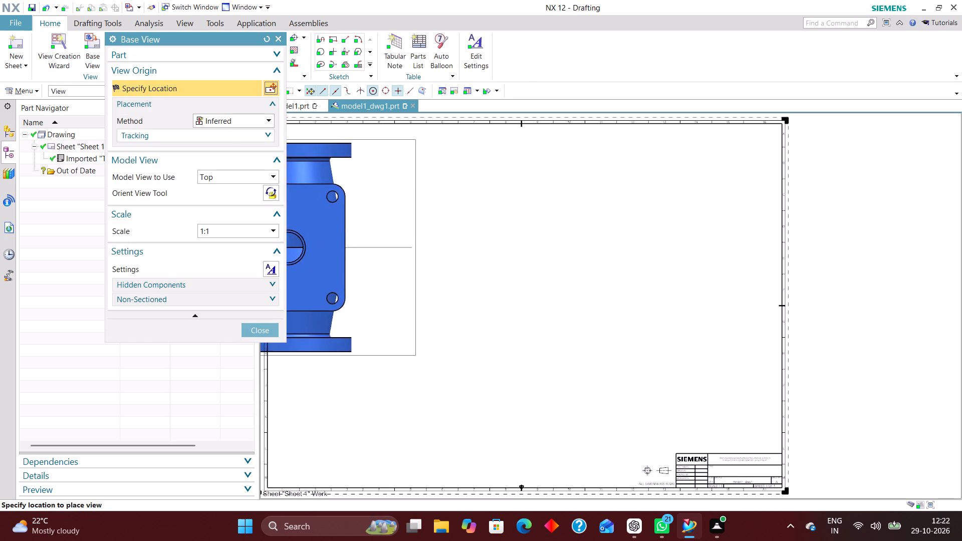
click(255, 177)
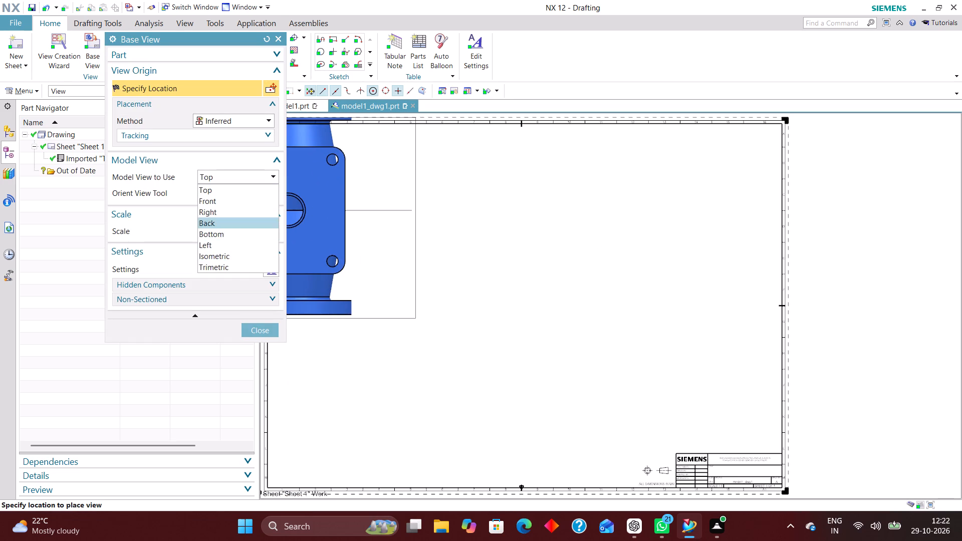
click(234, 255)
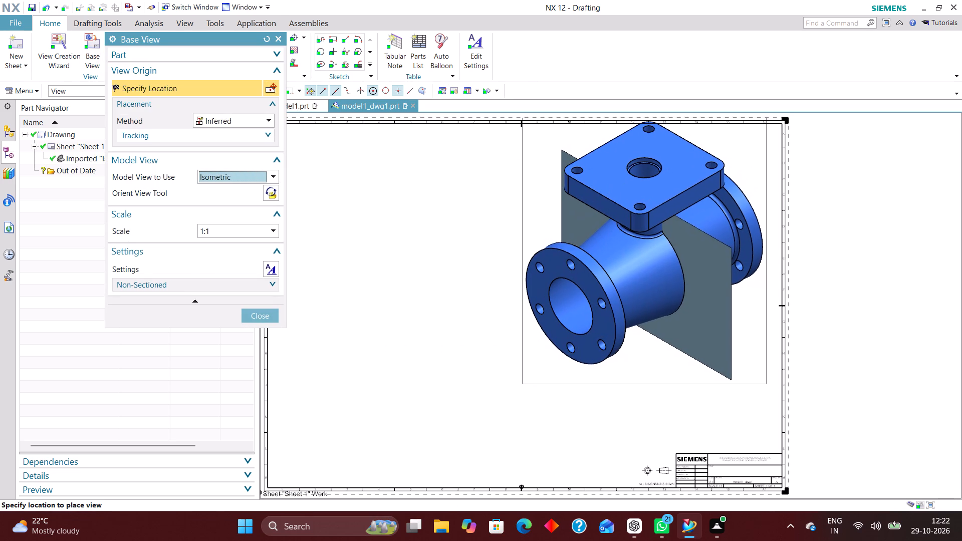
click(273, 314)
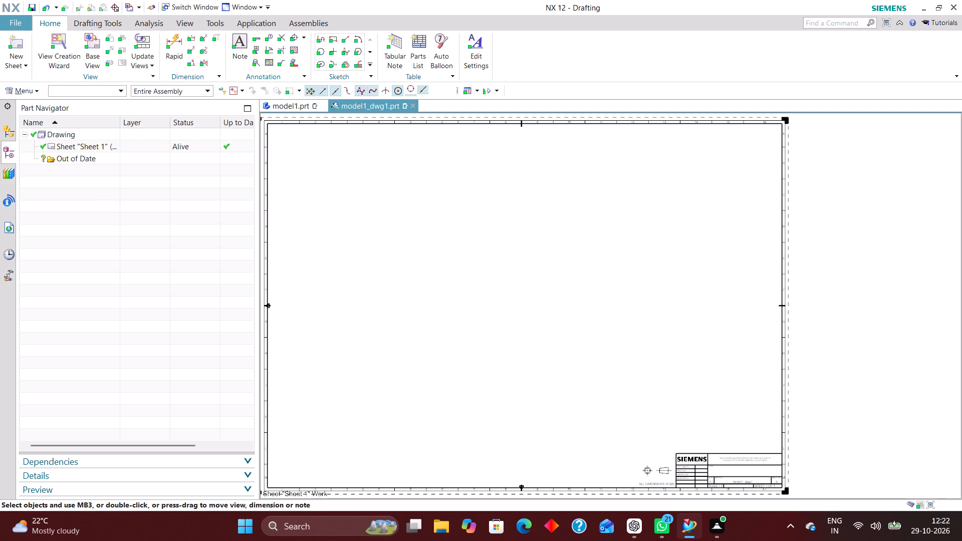
Switch to the model1 part and move Sketch (3), the line that generates the splitting sheet, to layer 3.
click(282, 105)
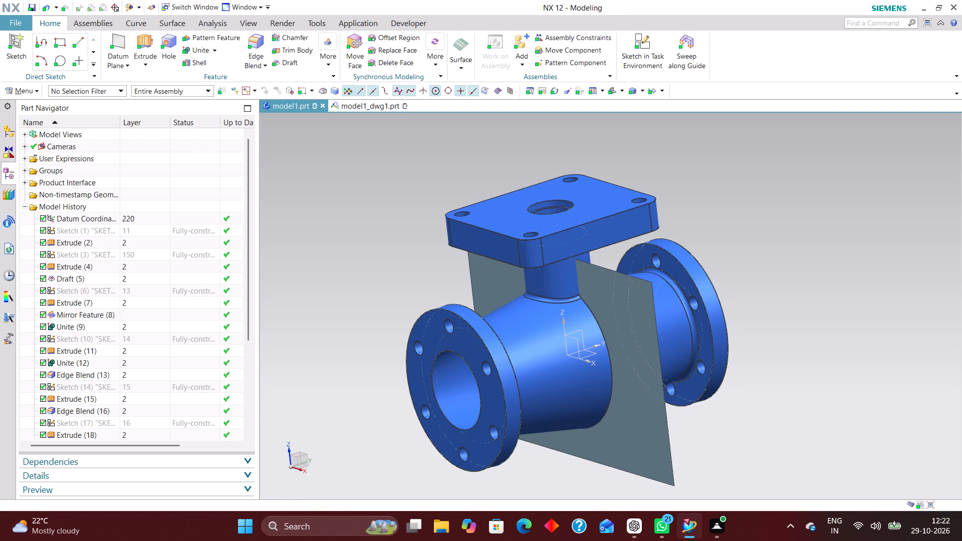
middle_drag(745, 251, 718, 257)
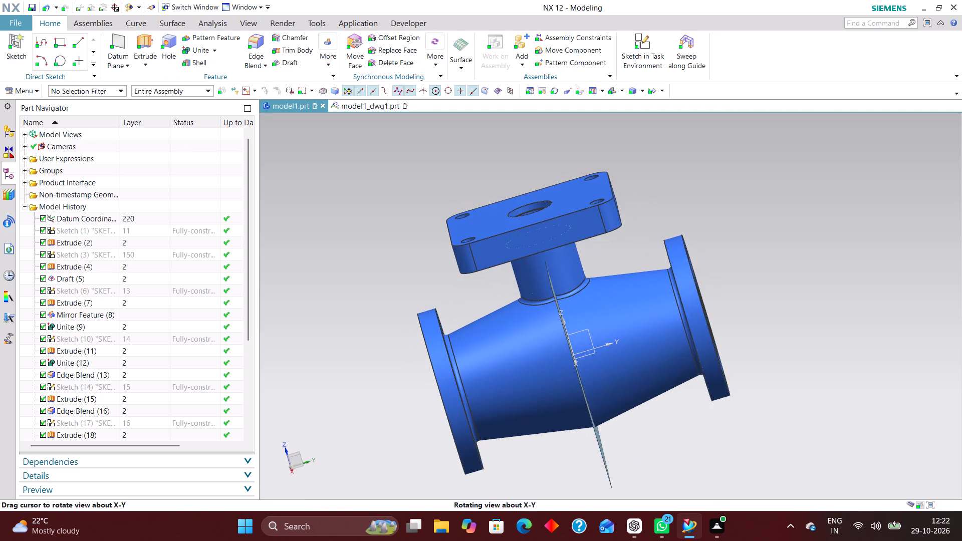
middle_drag(718, 257, 715, 256)
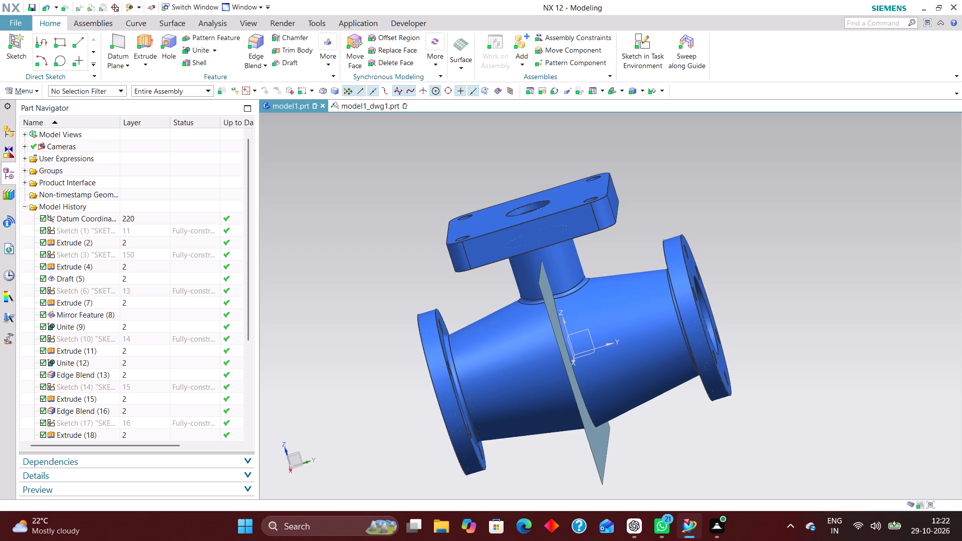
middle_drag(758, 234, 743, 260)
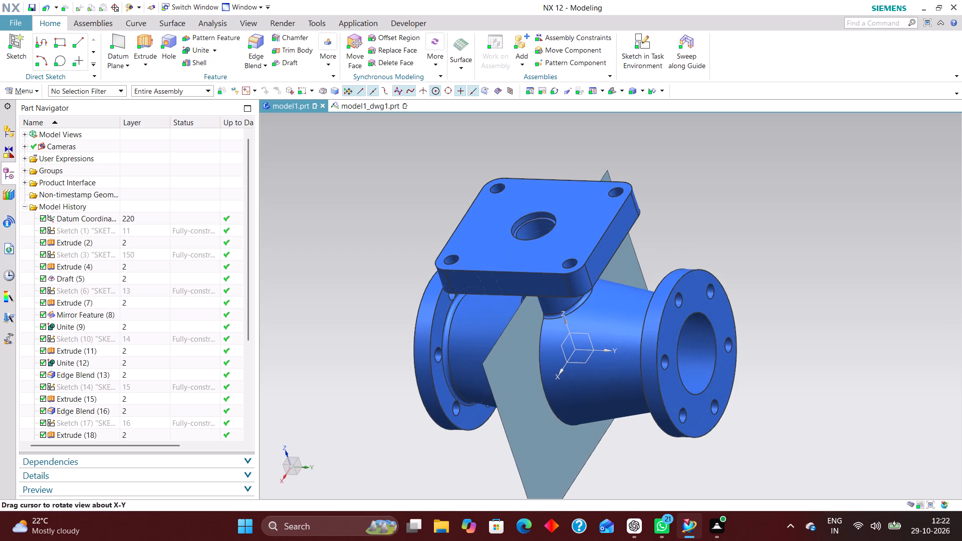
click(150, 254)
right_click(148, 254)
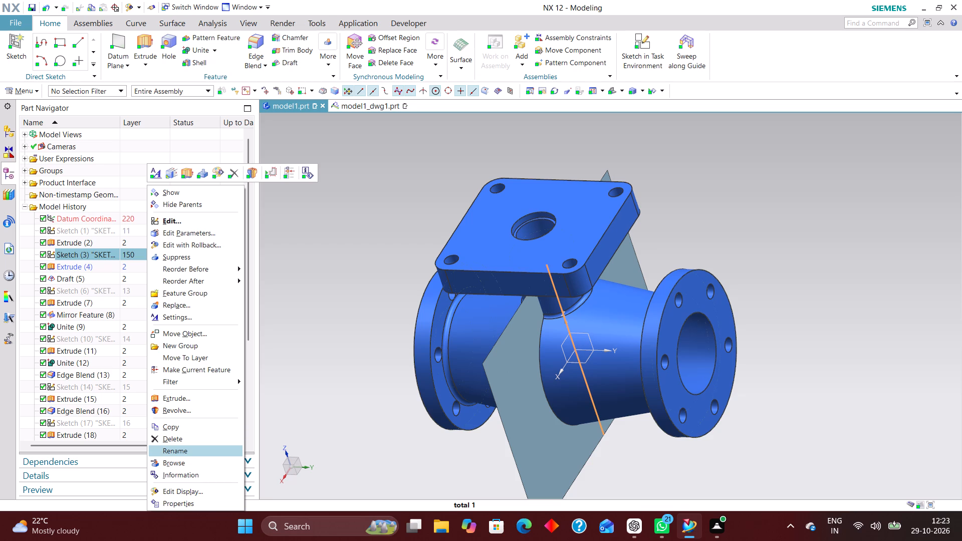
click(355, 320)
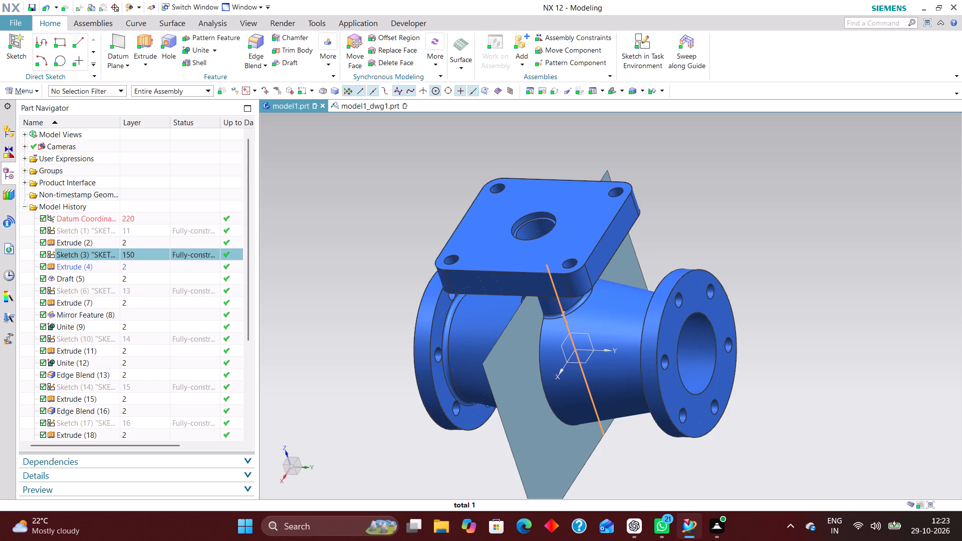
key(ctrl+j)
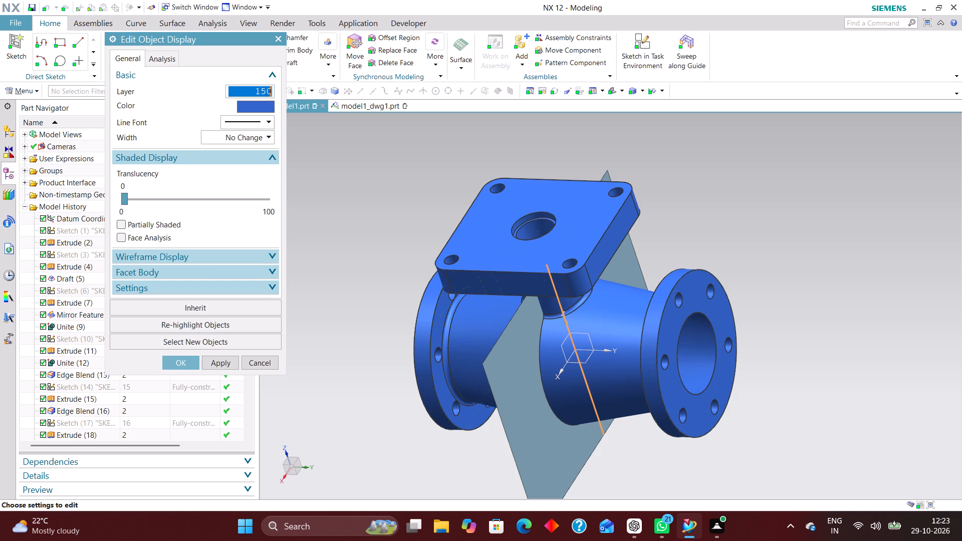
key(3)
key(Return)
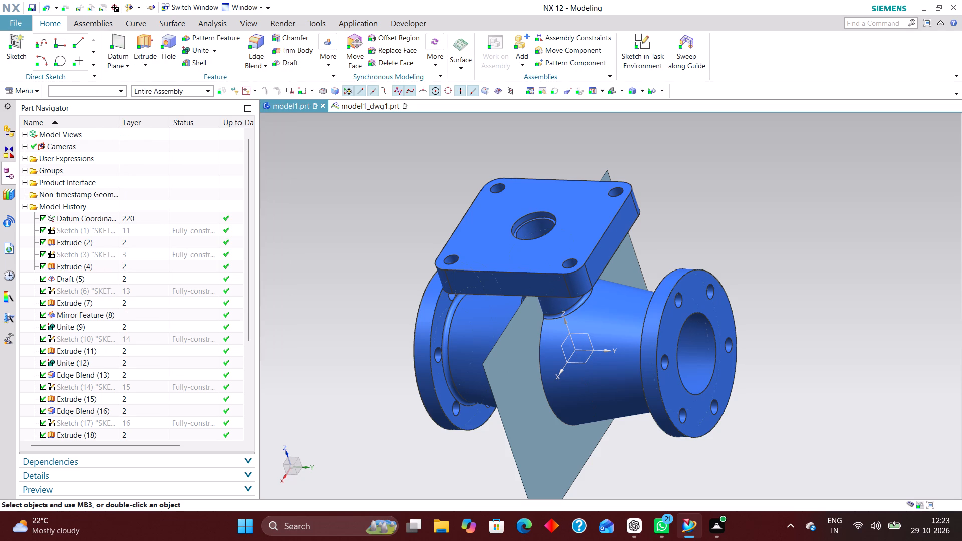
In the model1_dwg1 drawing, preview an Isometric base view to check for the splitting sheet, and close without placing it.
middle_drag(342, 223, 365, 204)
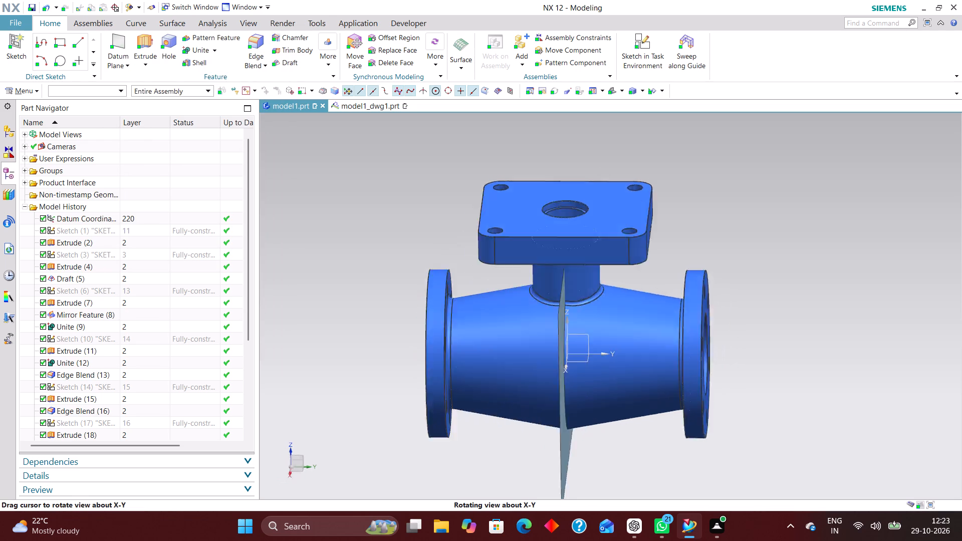
middle_drag(365, 204, 343, 203)
scroll(343, 203, up, 1)
click(356, 106)
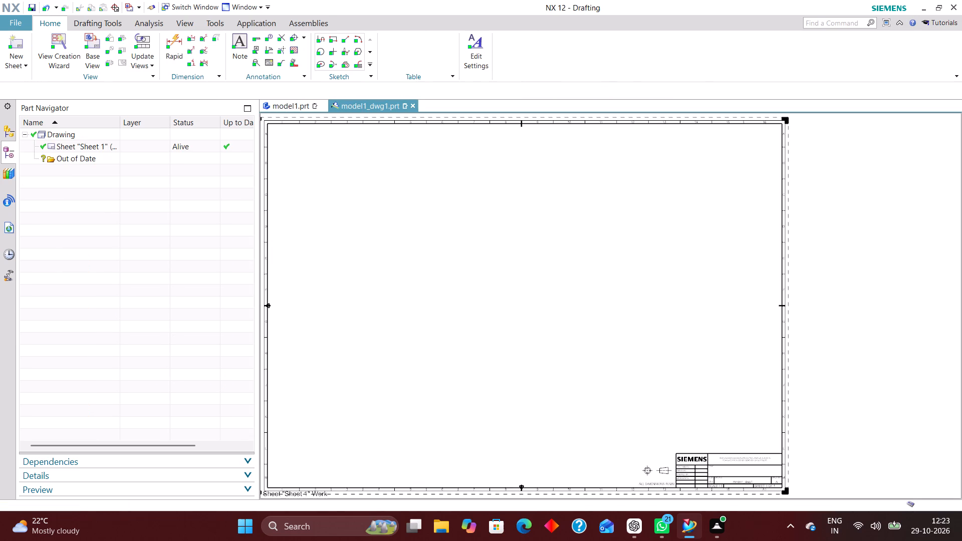
click(97, 45)
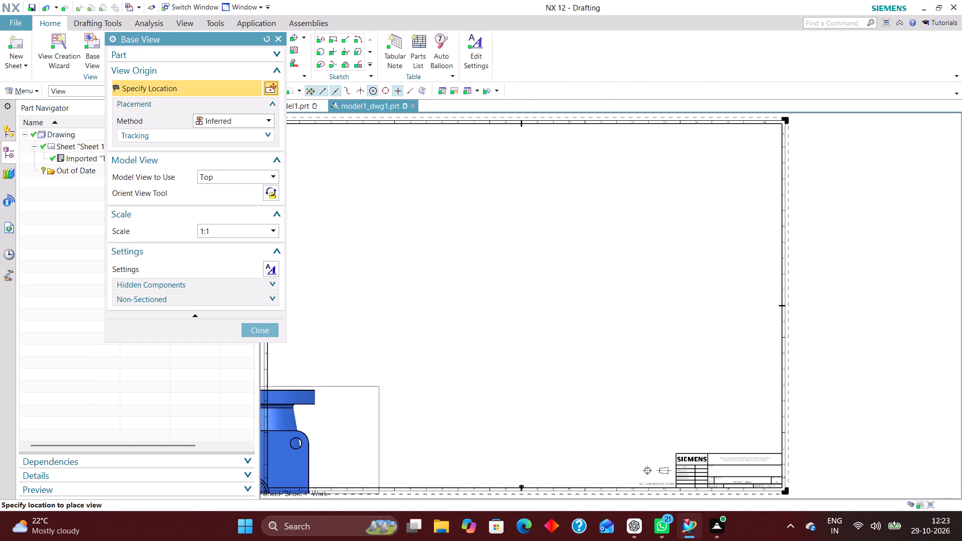
click(246, 173)
click(242, 252)
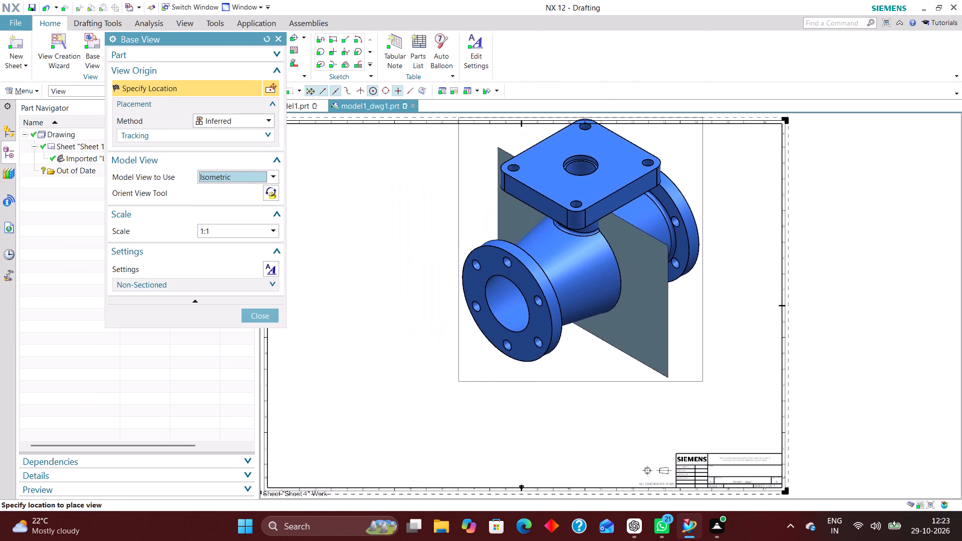
click(262, 316)
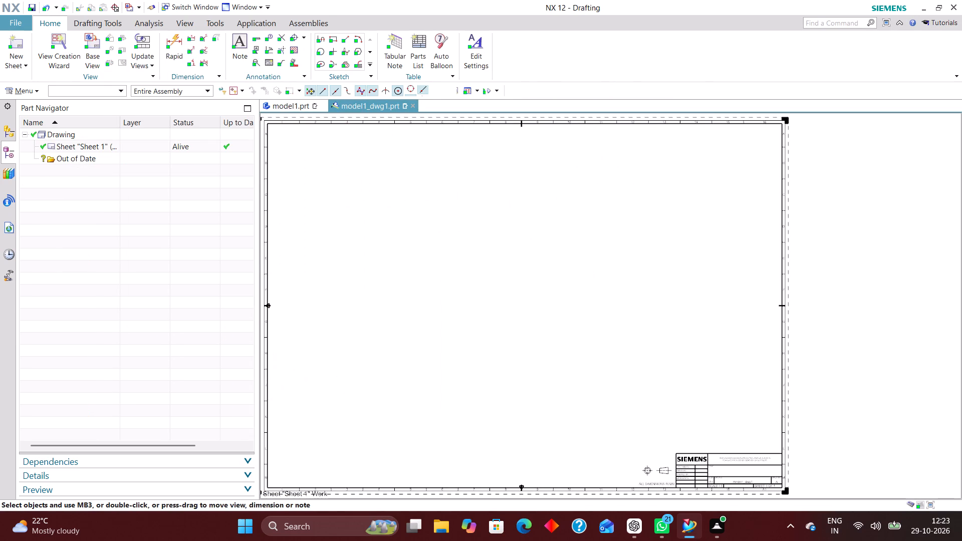
Return to the model1 part and examine the splitting sheet where it crosses the valve body.
click(292, 110)
scroll(420, 197, down, 3)
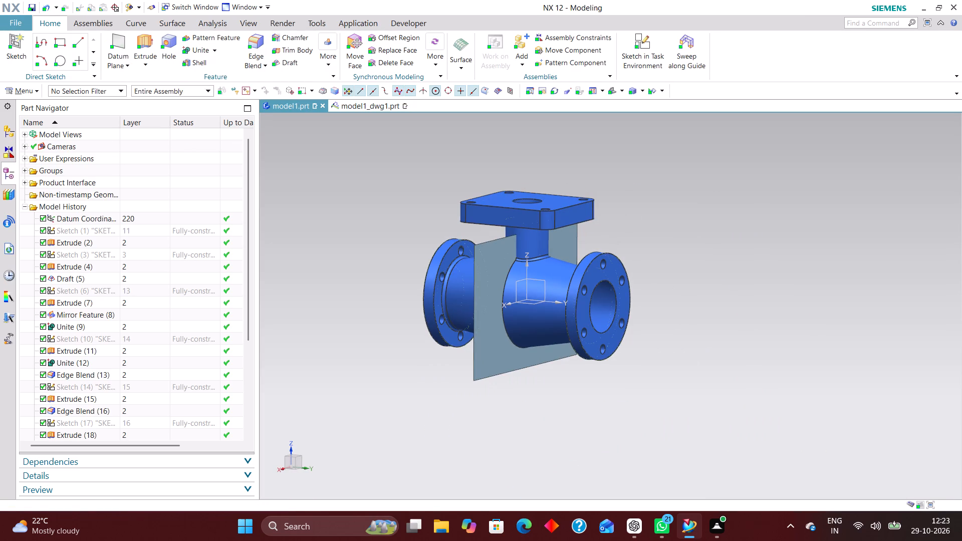
middle_drag(620, 195, 606, 203)
scroll(448, 279, up, 4)
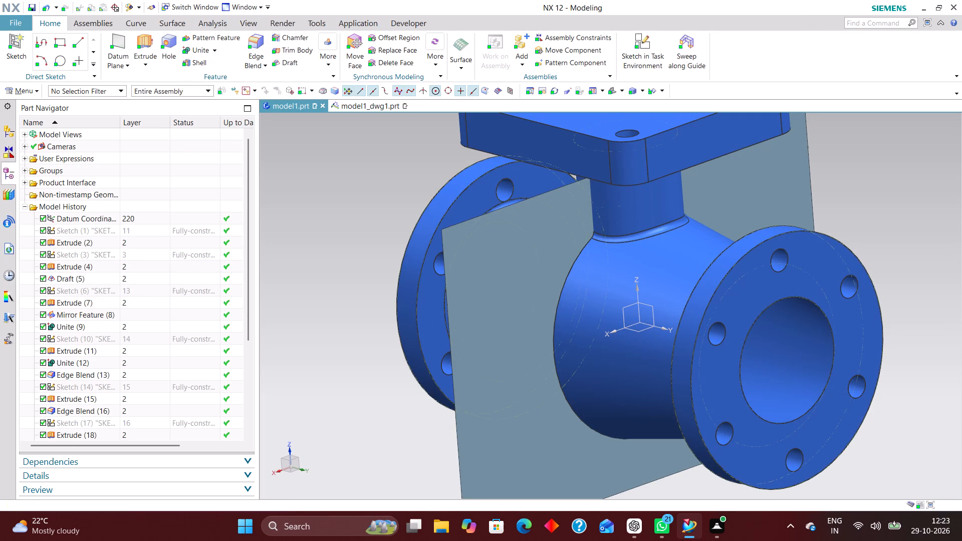
scroll(370, 243, down, 3)
scroll(347, 223, up, 1)
scroll(354, 238, down, 3)
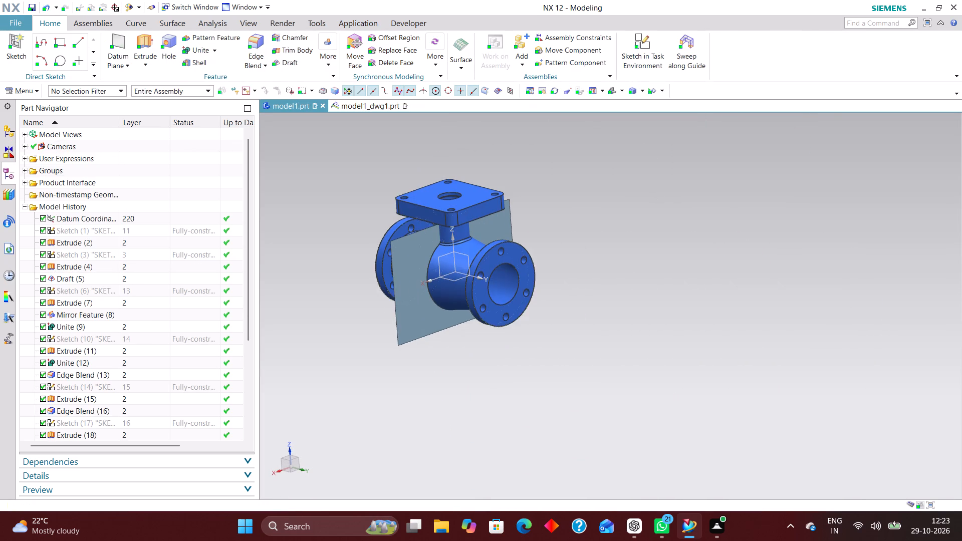
scroll(331, 208, up, 3)
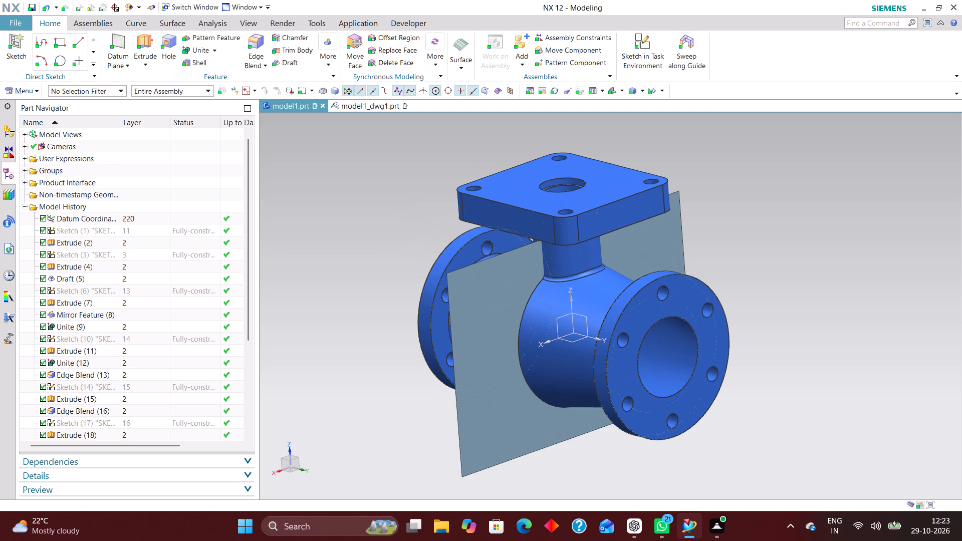
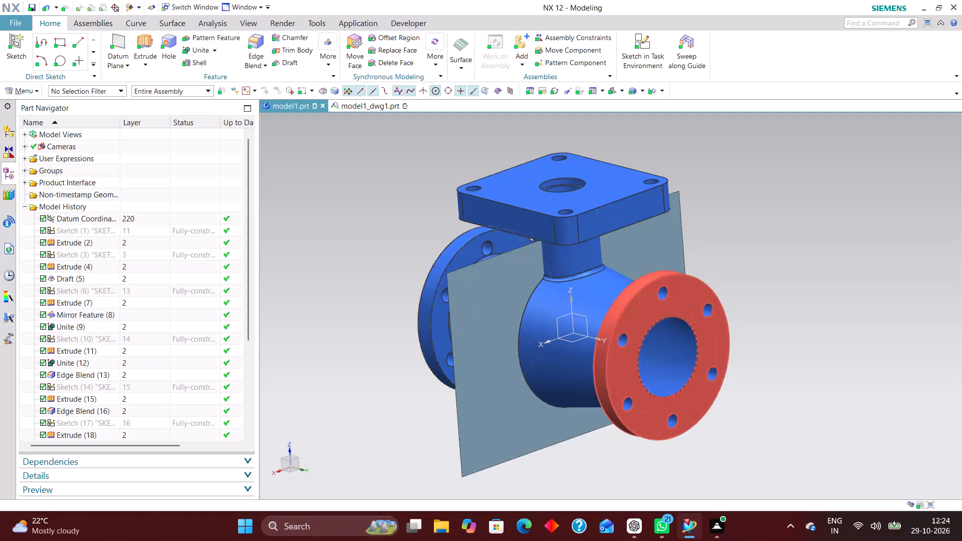
Hide the splitting sheet that crosses the middle of the valve body in the model1 part.
scroll(637, 295, up, 4)
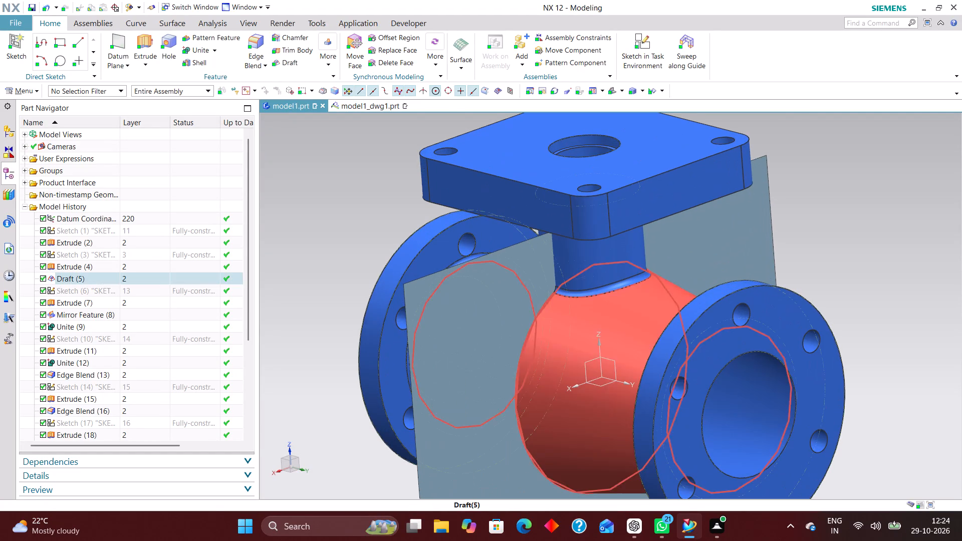
scroll(457, 256, down, 3)
middle_drag(406, 240, 445, 234)
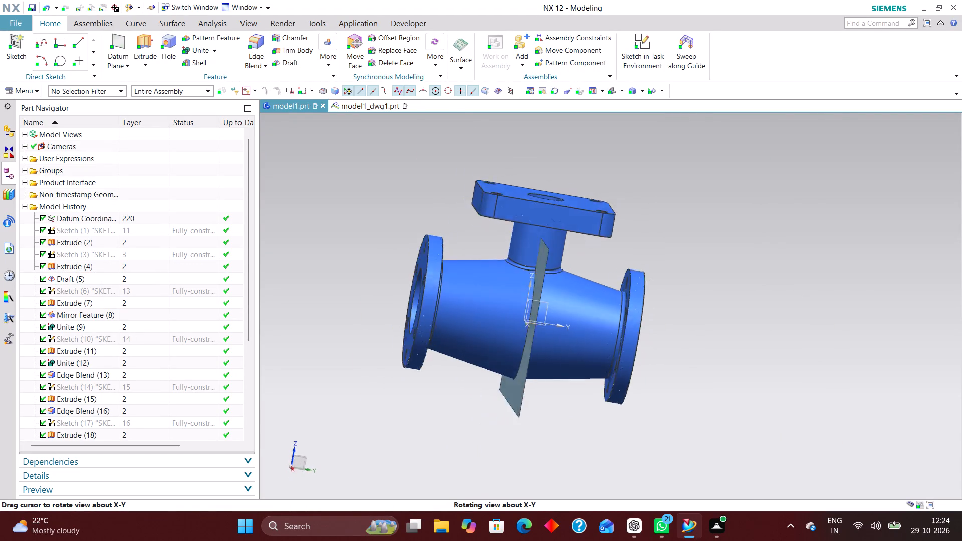
middle_drag(445, 234, 411, 246)
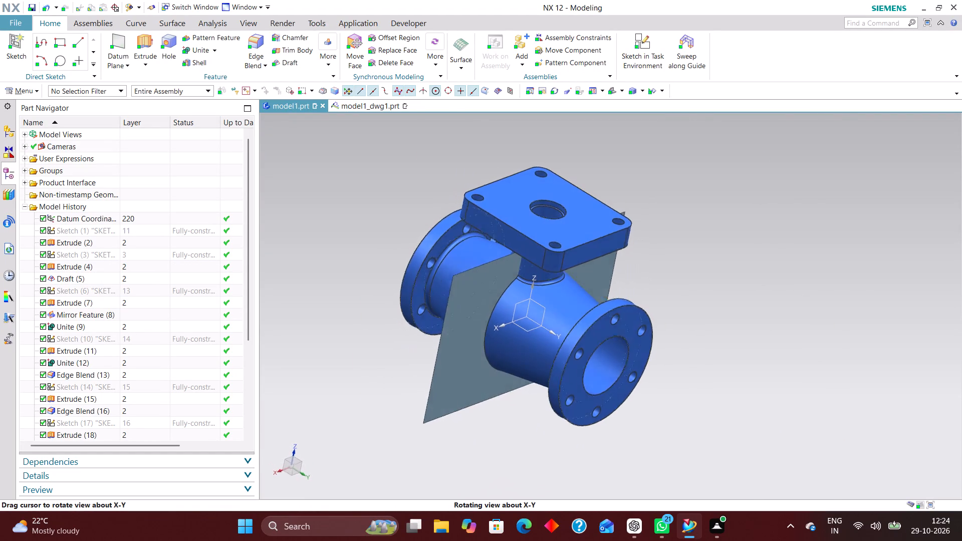
middle_drag(411, 246, 399, 221)
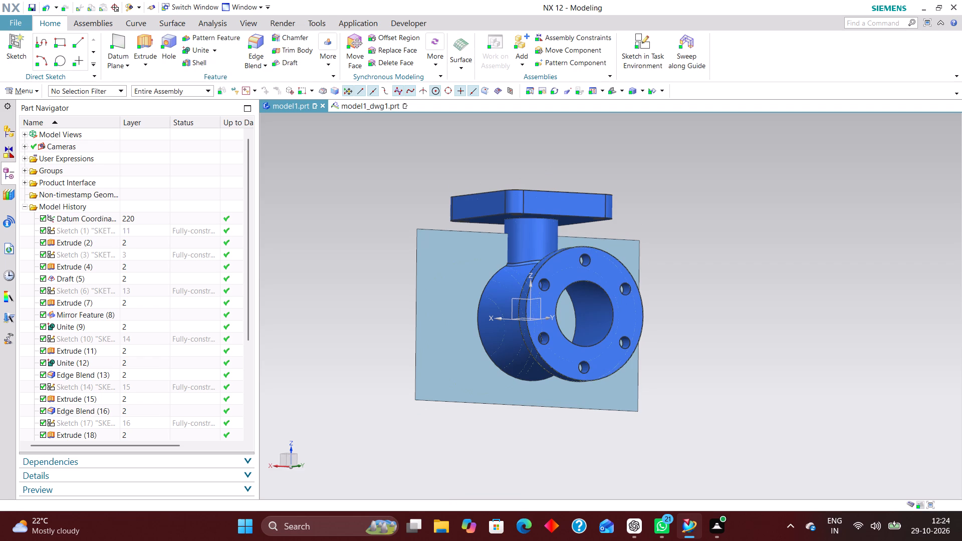
middle_drag(683, 247, 553, 248)
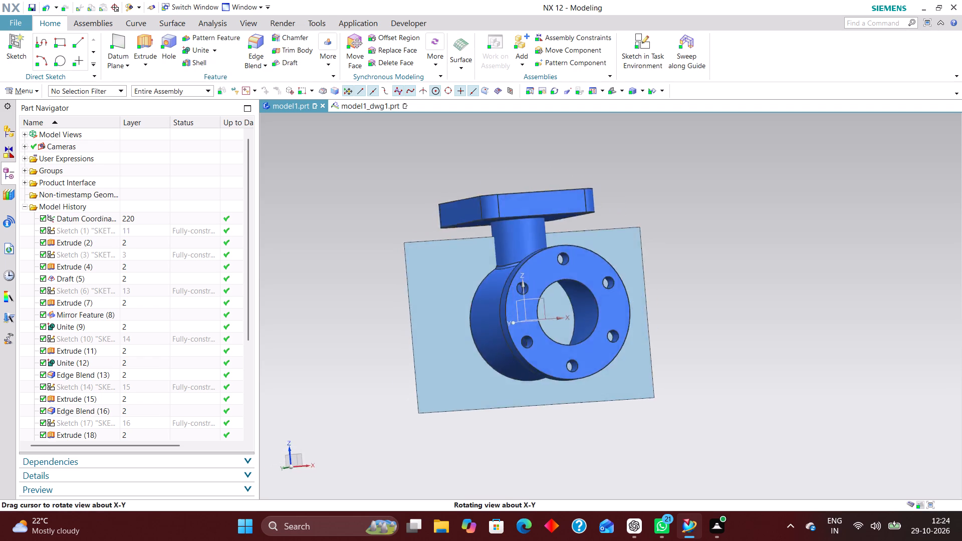
middle_drag(553, 248, 590, 257)
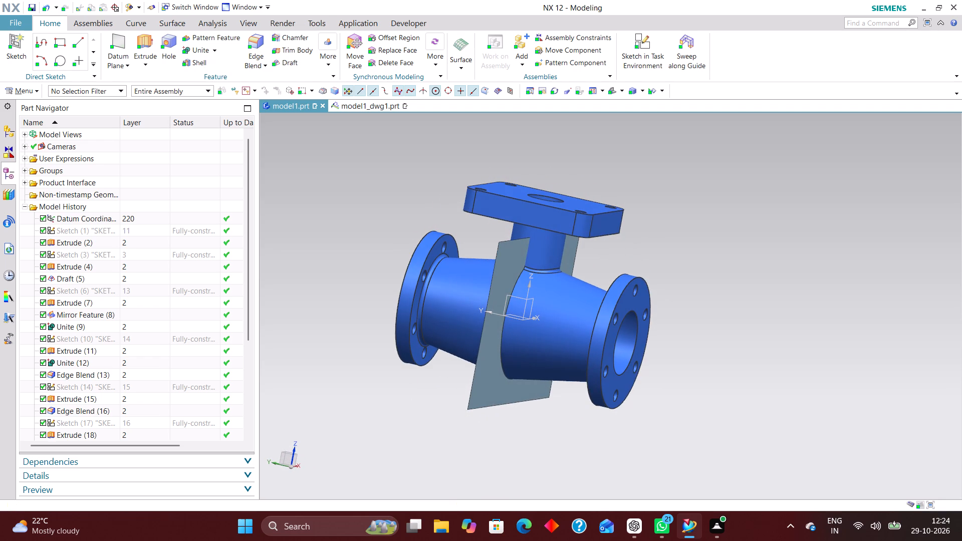
right_drag(507, 244, 500, 298)
Examine the valve body from several sides to check its display with the splitting sheet hidden.
middle_drag(657, 255, 486, 237)
scroll(624, 261, up, 1)
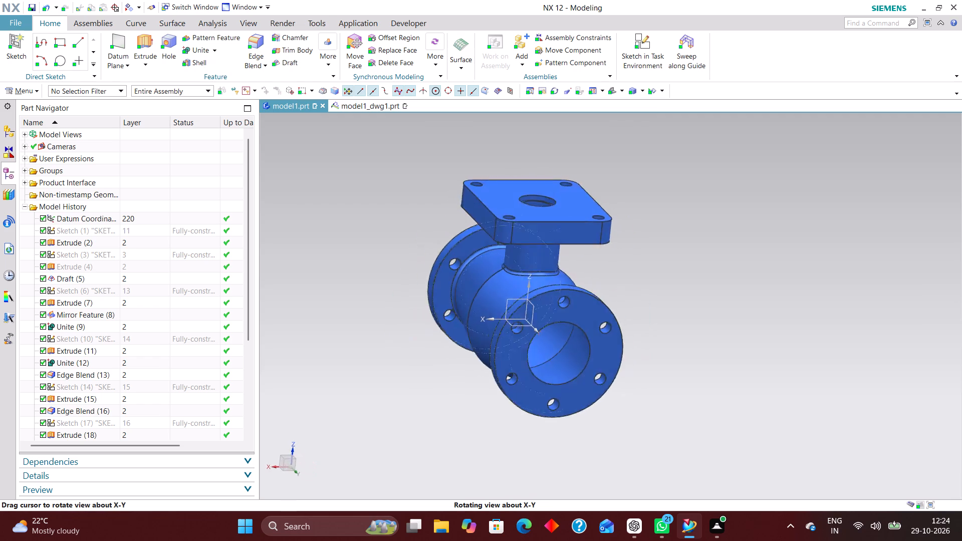
middle_drag(486, 237, 603, 264)
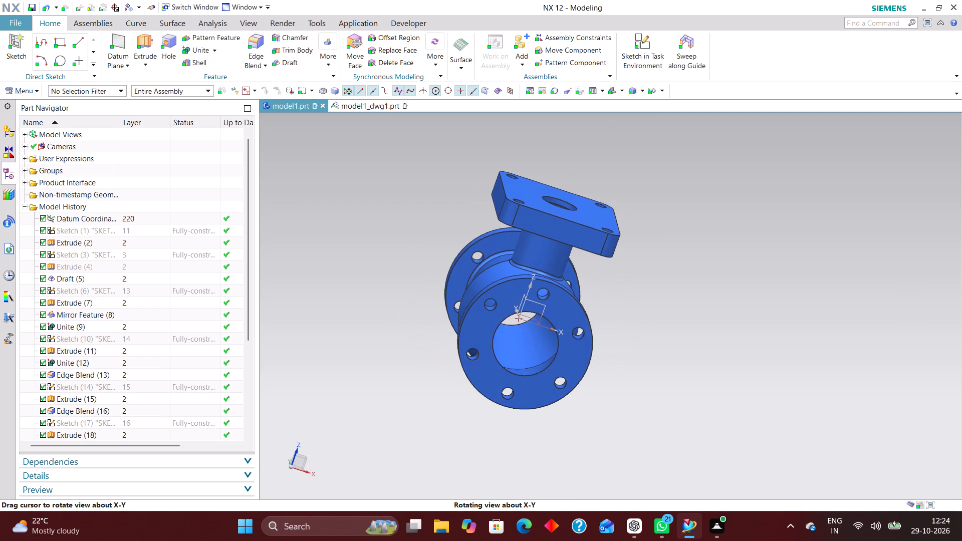
middle_drag(603, 264, 608, 266)
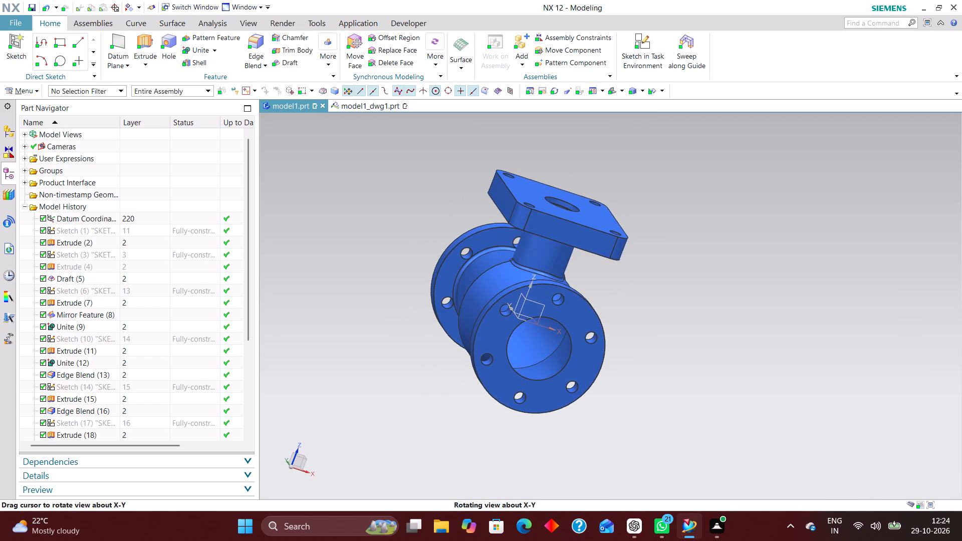
middle_drag(608, 266, 580, 281)
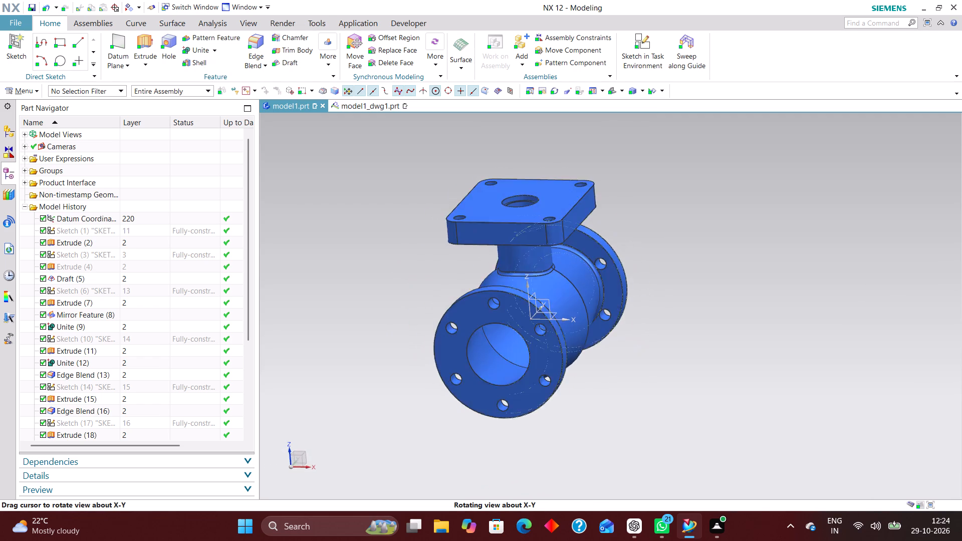
middle_drag(580, 281, 582, 276)
middle_drag(574, 261, 522, 270)
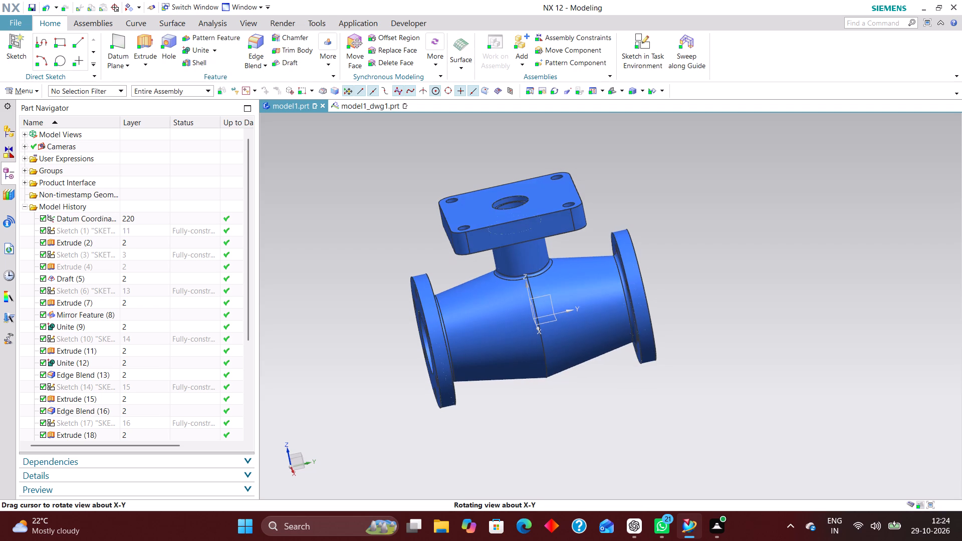
middle_drag(522, 270, 508, 262)
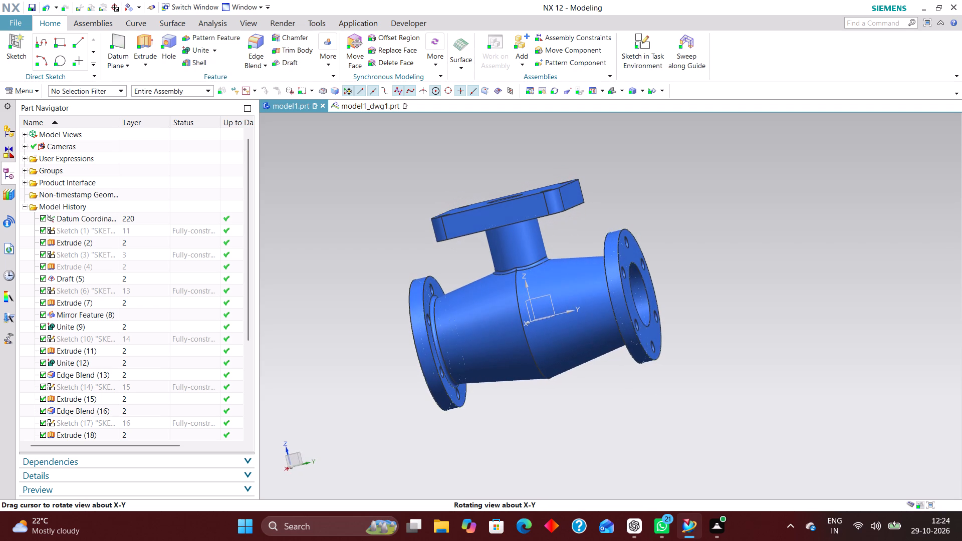
middle_drag(508, 262, 518, 268)
Move Extrude (4), the splitting sheet feature, to layer 3.
click(141, 265)
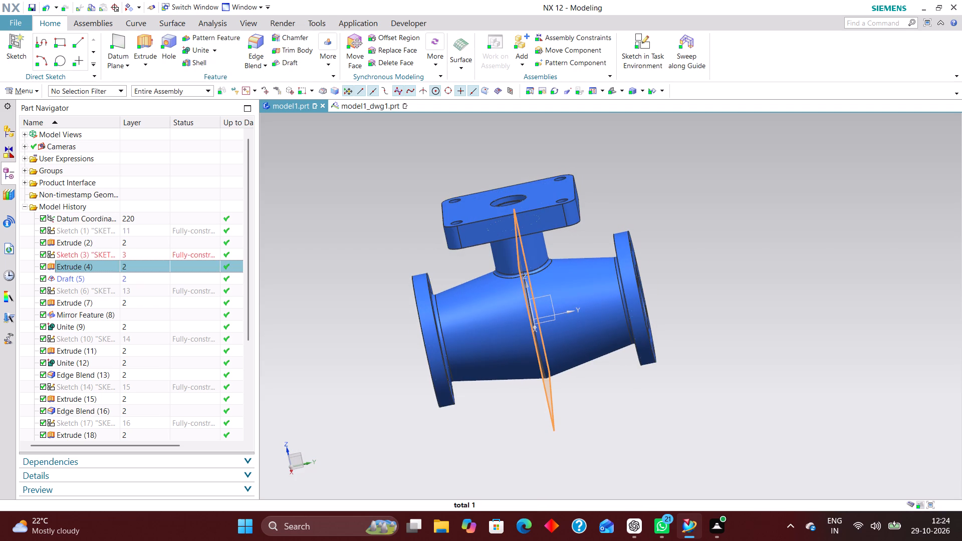
right_click(142, 265)
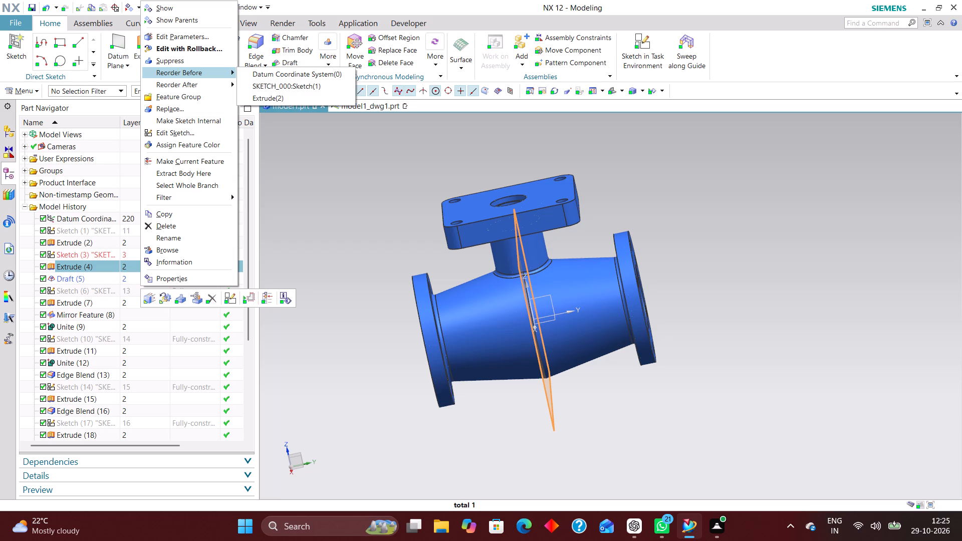
click(334, 201)
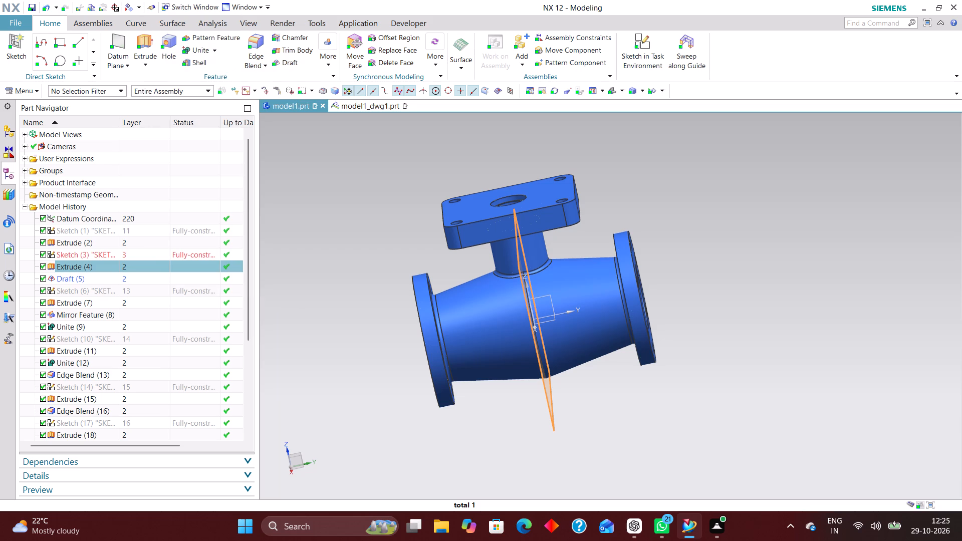
click(141, 255)
click(141, 264)
right_click(141, 264)
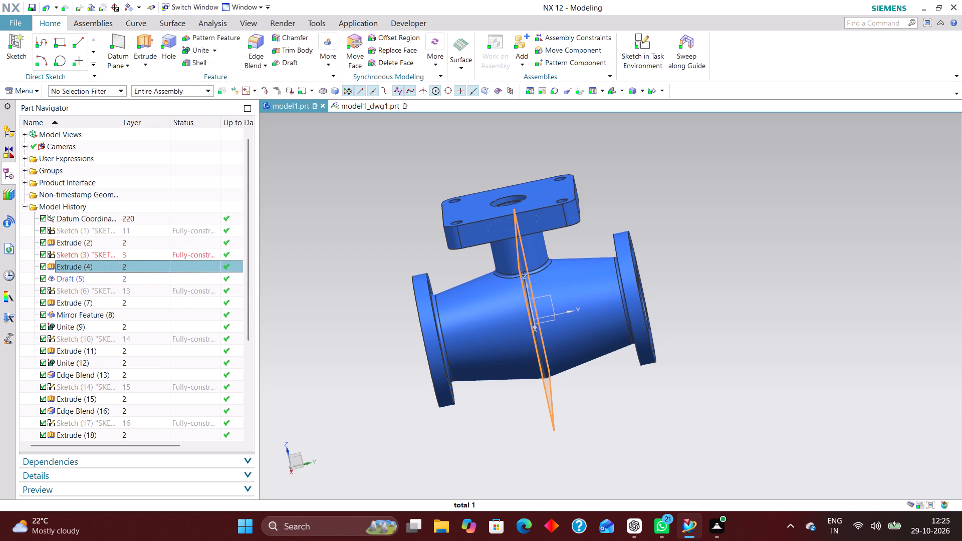
click(322, 214)
key(ctrl+j)
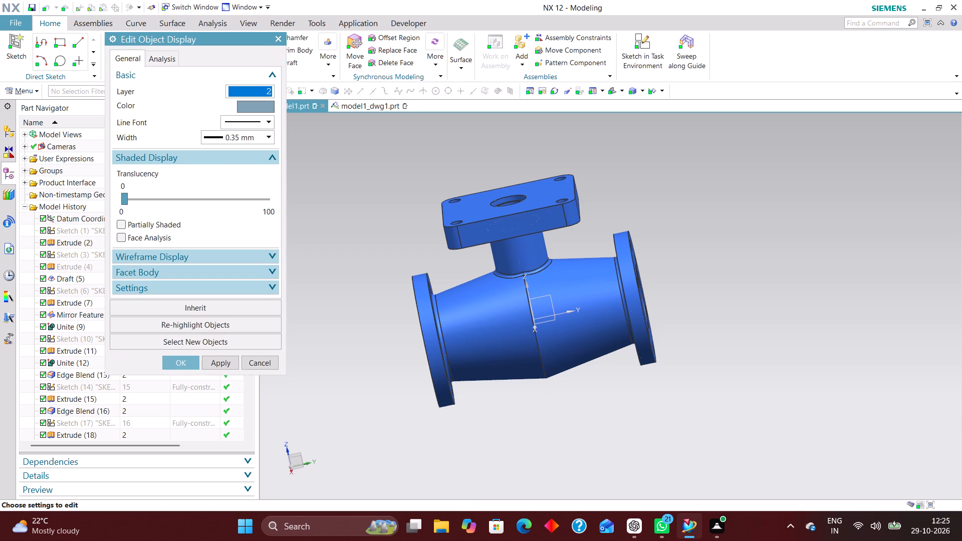
key(3)
key(Return)
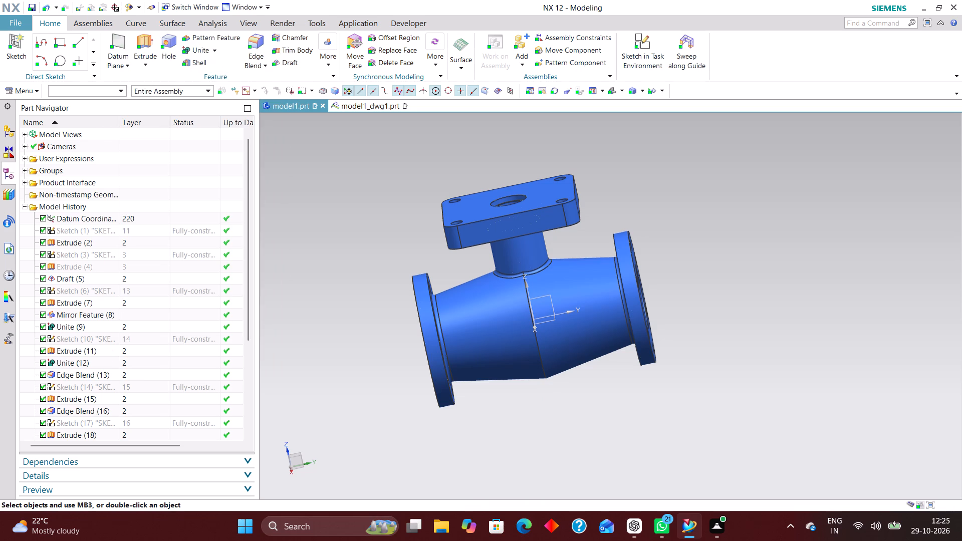
In the model1_dwg1 drawing, place an Isometric base view at 1:2 scale in the sheet's upper-right area, without adding projected views.
middle_drag(665, 249, 563, 236)
click(356, 103)
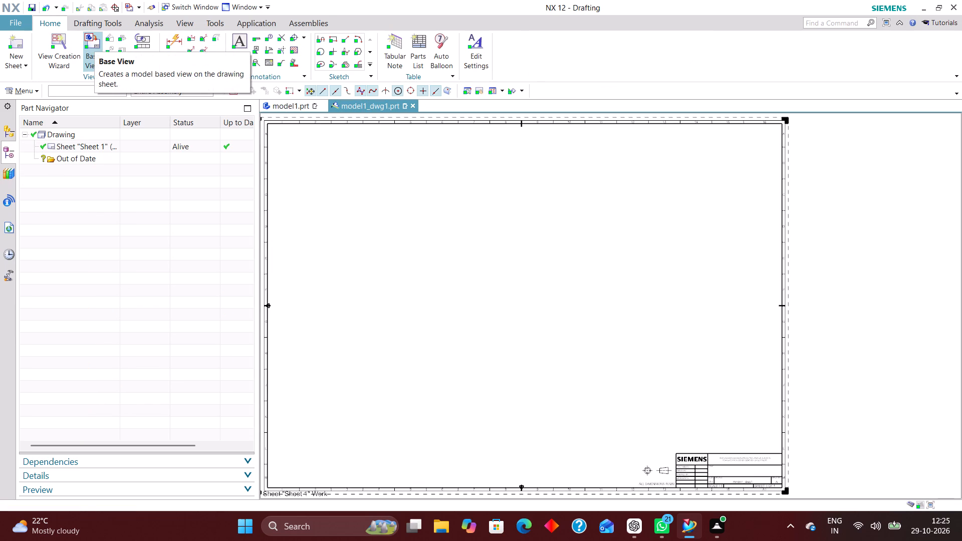
click(92, 42)
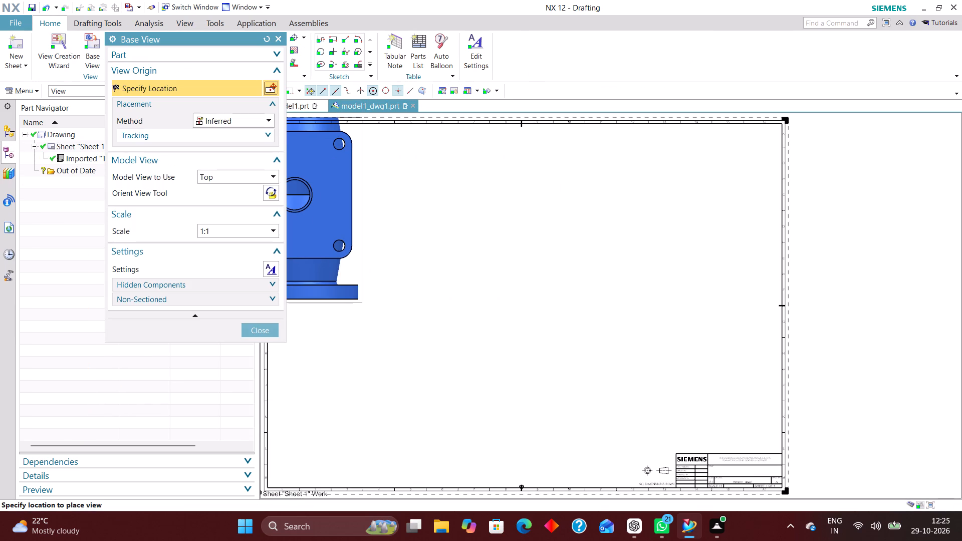
click(230, 179)
click(225, 255)
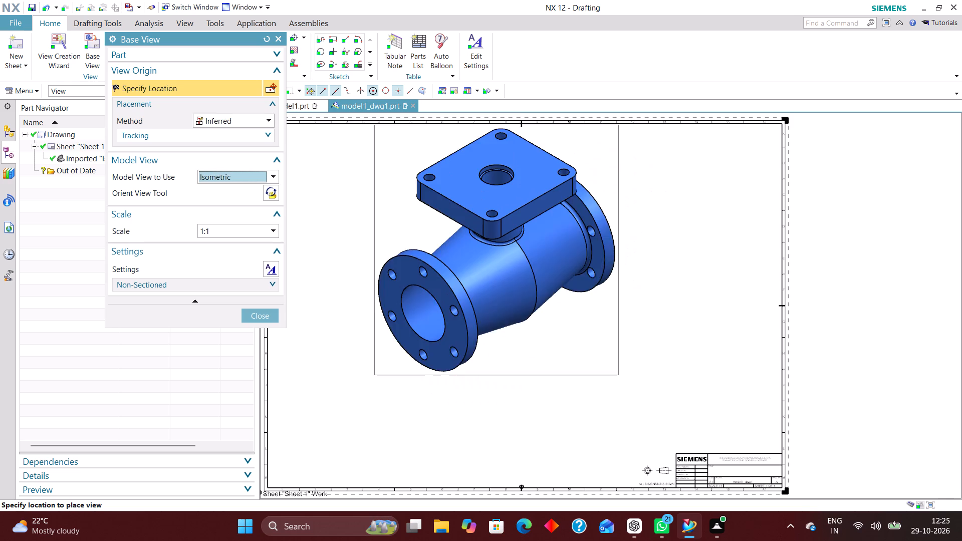
click(250, 228)
click(222, 291)
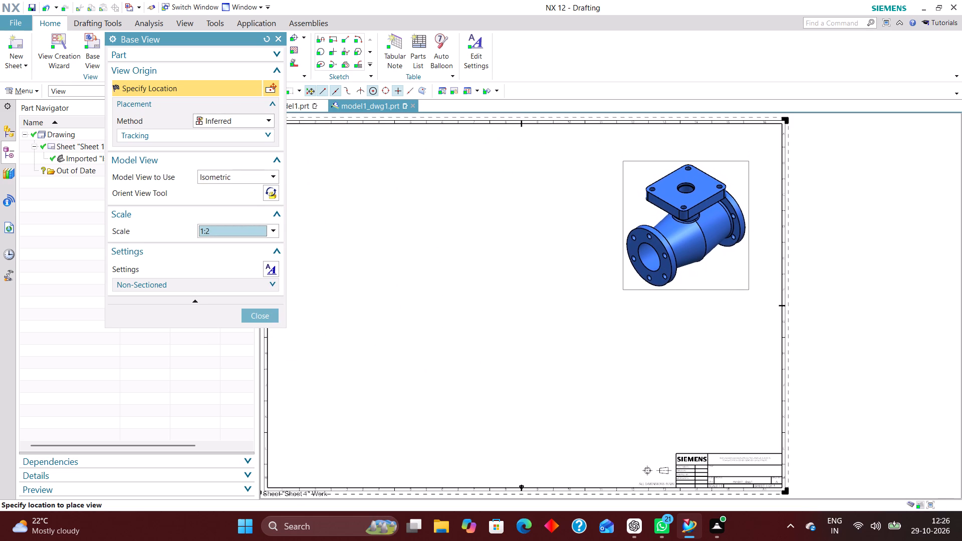
click(684, 227)
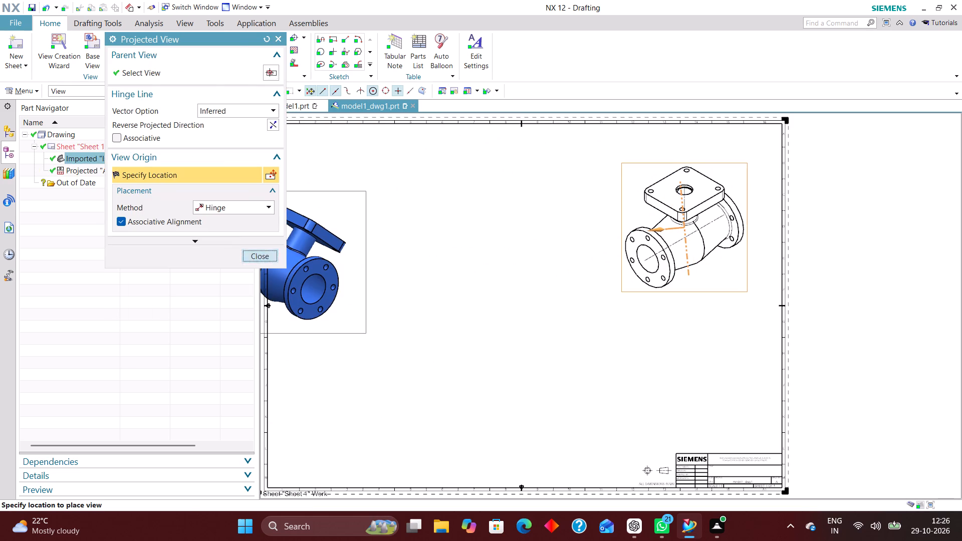
click(260, 256)
Switch back to the model1 part.
click(295, 104)
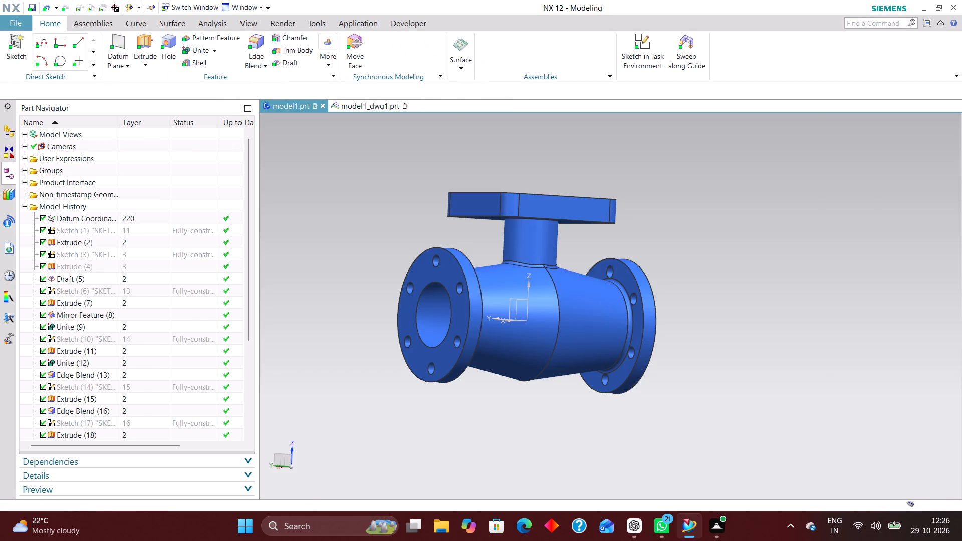
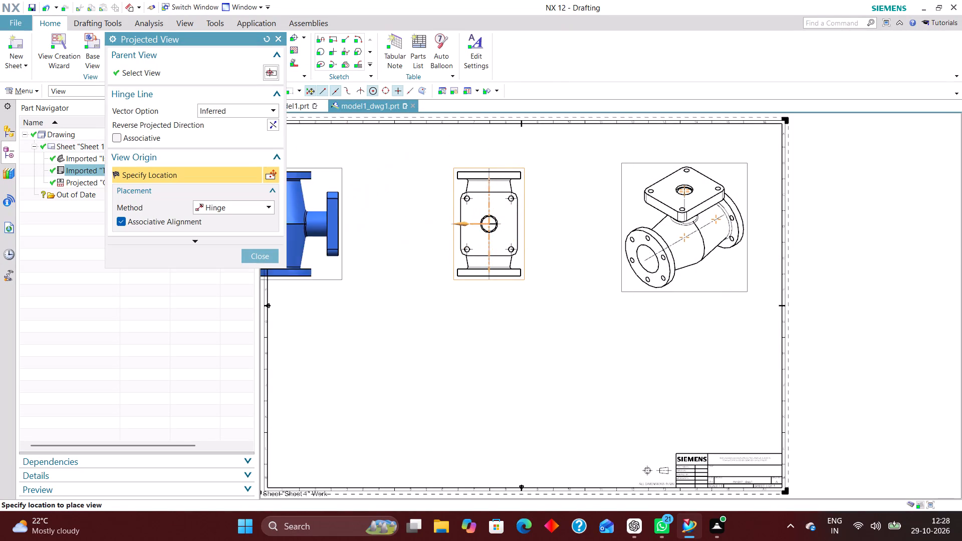
Finish placing the Top view without adding any projected views.
click(266, 256)
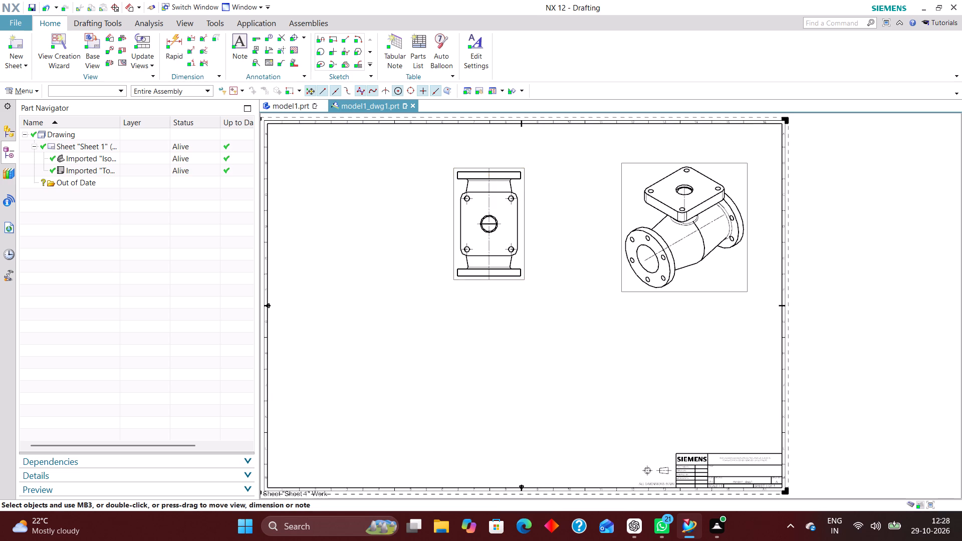
Examine the Top and Isometric views and their layout on the drawing sheet.
scroll(480, 186, up, 3)
scroll(478, 191, down, 2)
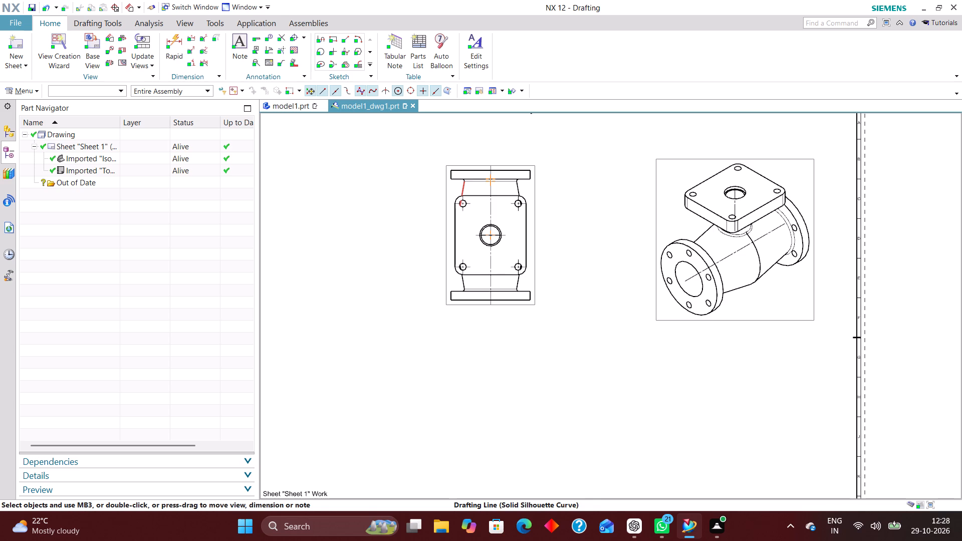
scroll(428, 226, up, 1)
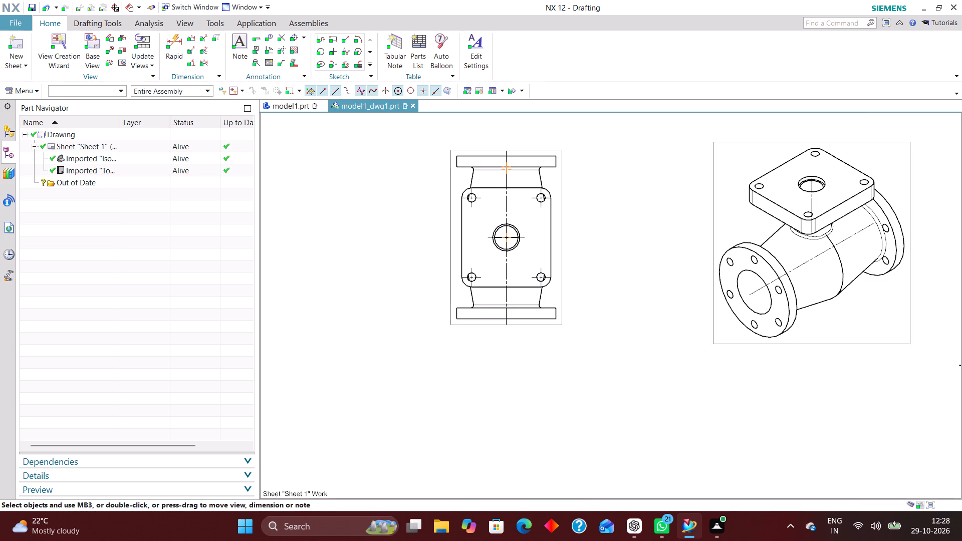
scroll(428, 240, down, 2)
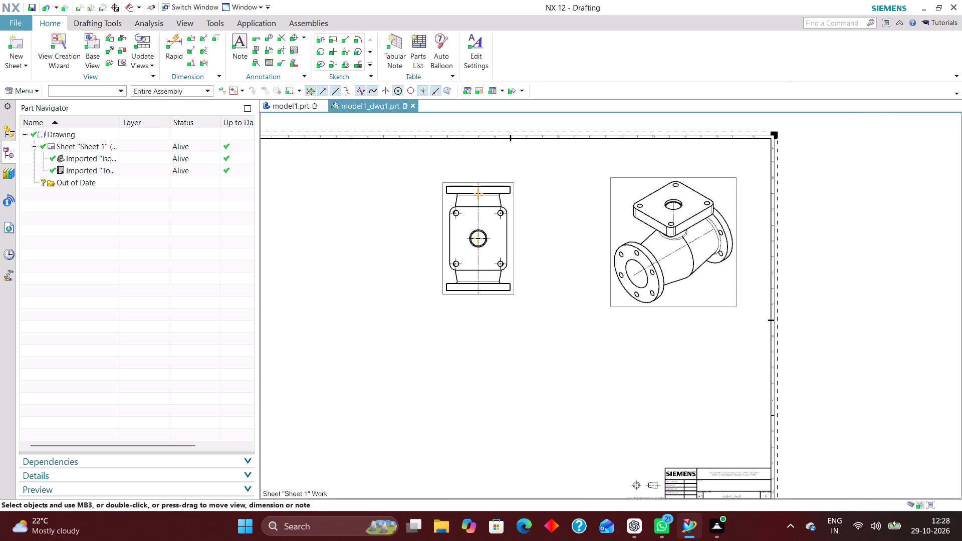
scroll(413, 217, up, 3)
scroll(407, 213, down, 4)
scroll(384, 214, up, 2)
right_drag(397, 193, 369, 256)
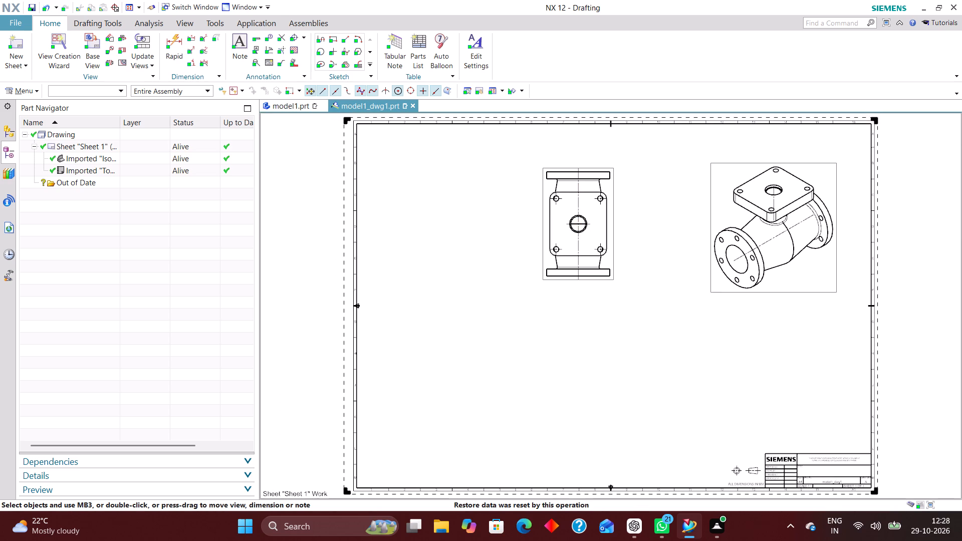
scroll(653, 164, up, 3)
scroll(558, 189, down, 2)
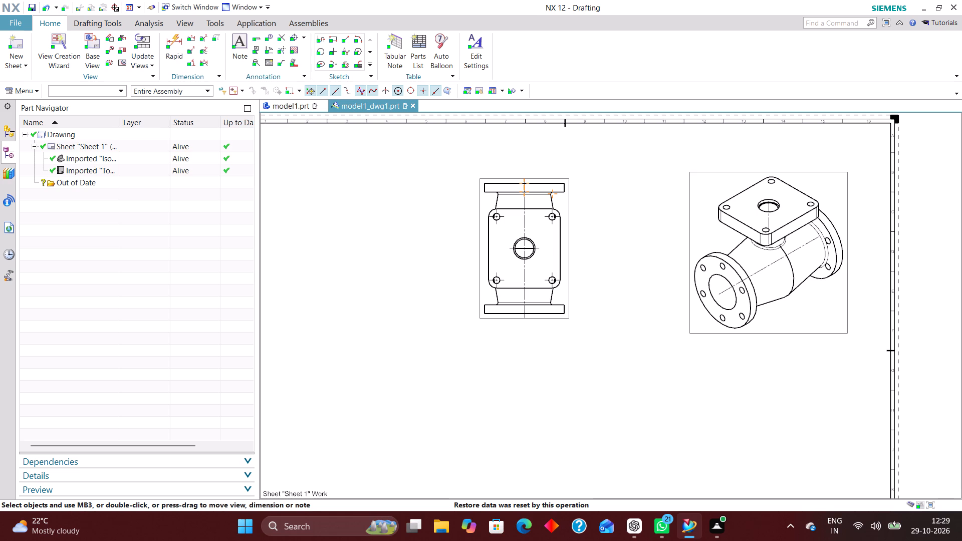
right_drag(424, 162, 381, 218)
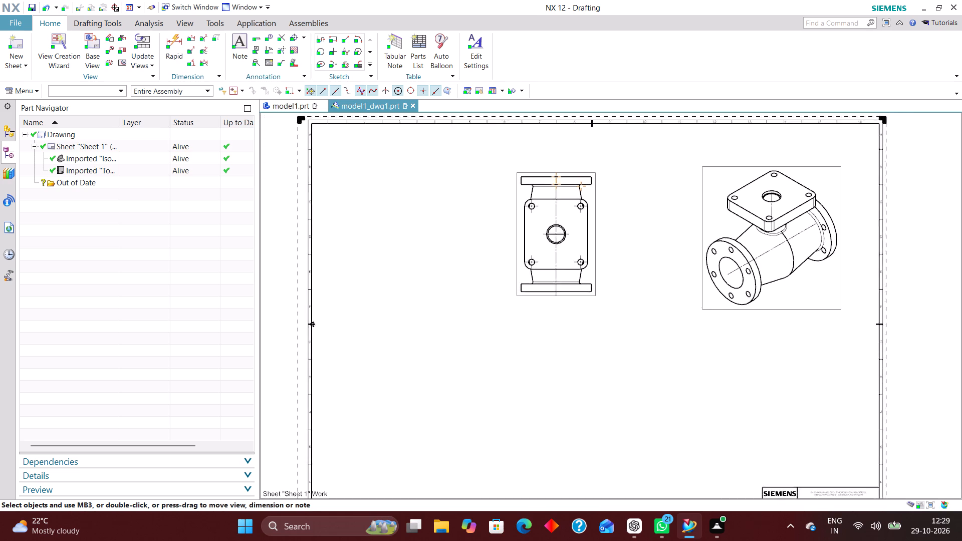
scroll(447, 222, up, 2)
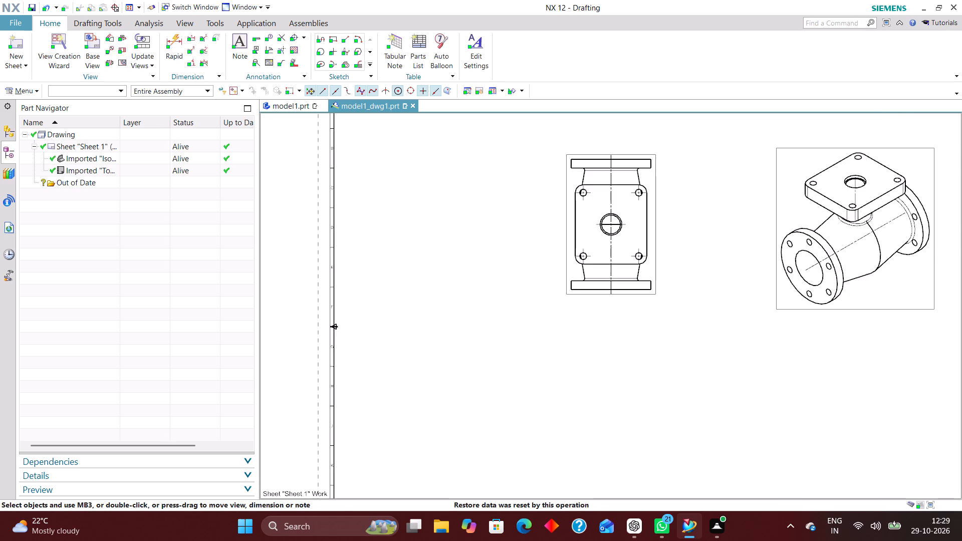
scroll(370, 236, down, 2)
scroll(644, 204, up, 1)
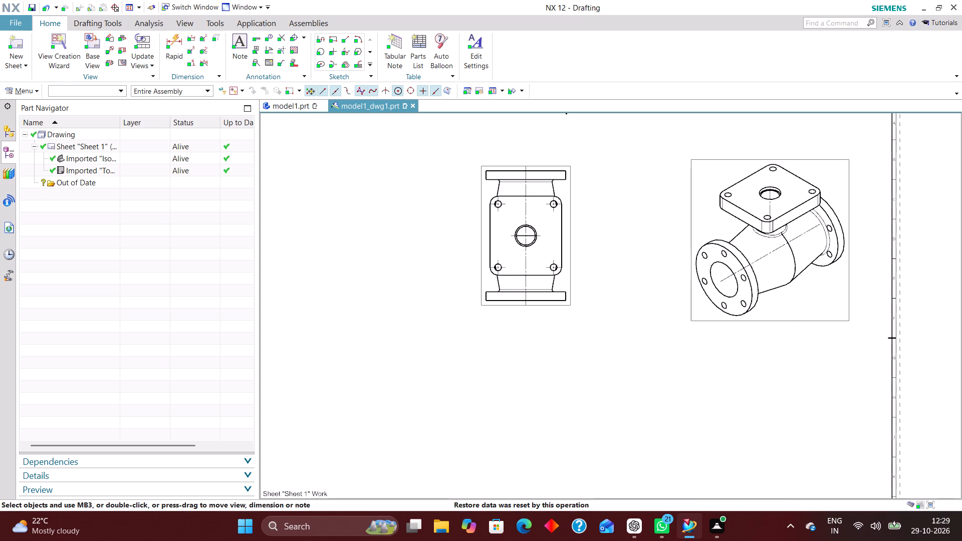
scroll(337, 241, down, 1)
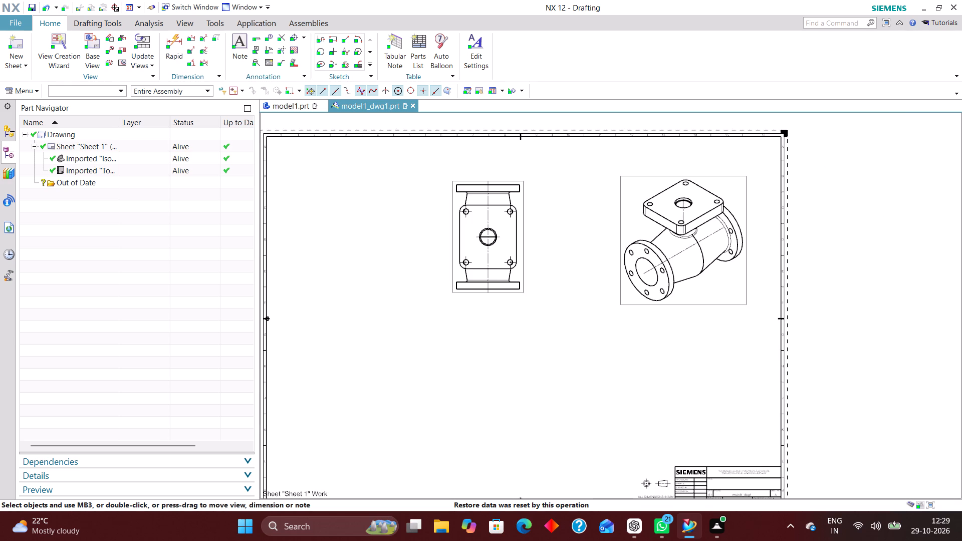
scroll(412, 184, up, 1)
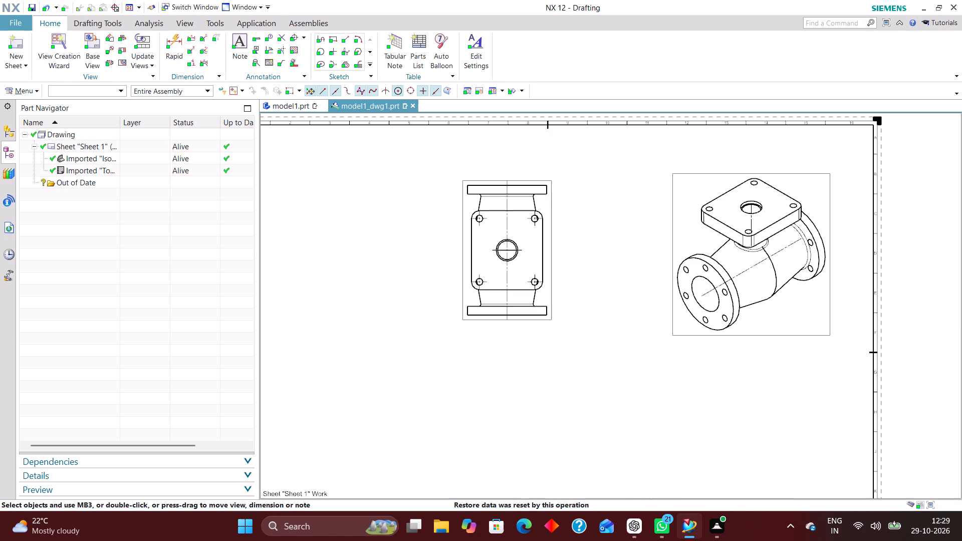
scroll(334, 211, down, 1)
right_drag(387, 182, 361, 248)
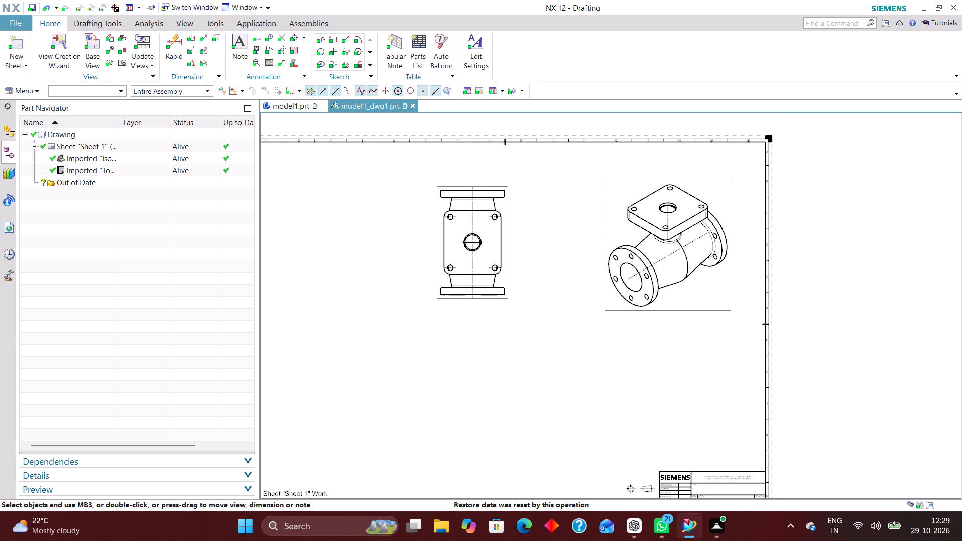
right_drag(393, 200, 372, 273)
right_drag(389, 220, 303, 270)
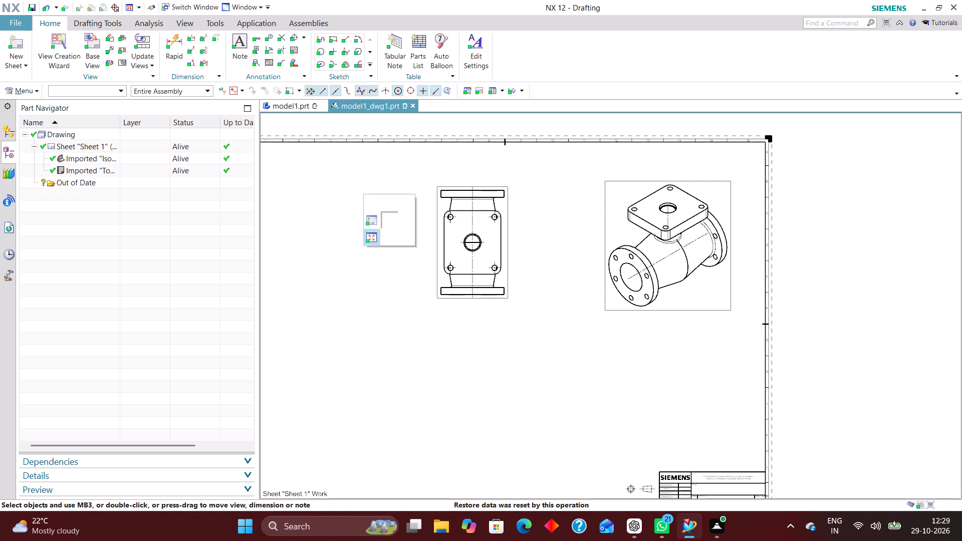
right_drag(402, 212, 250, 314)
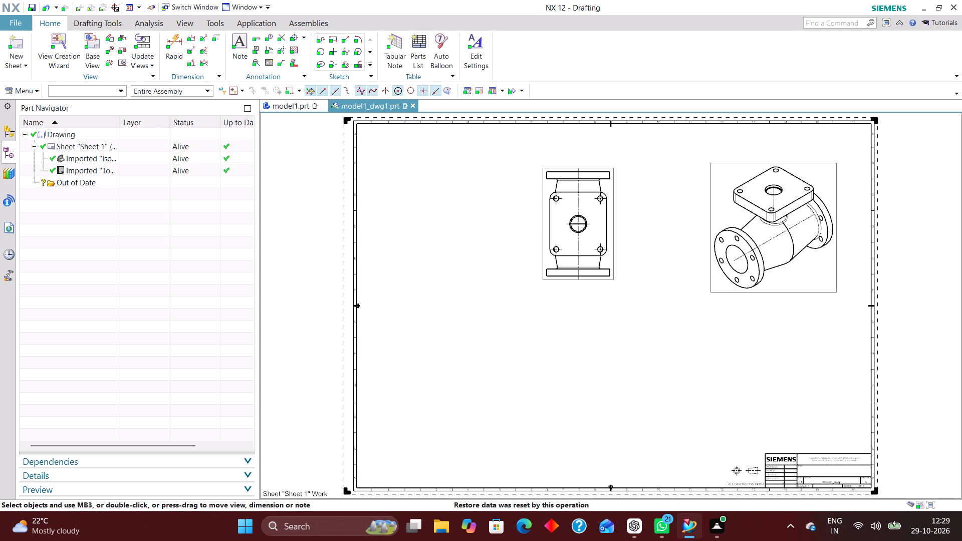
scroll(670, 256, up, 2)
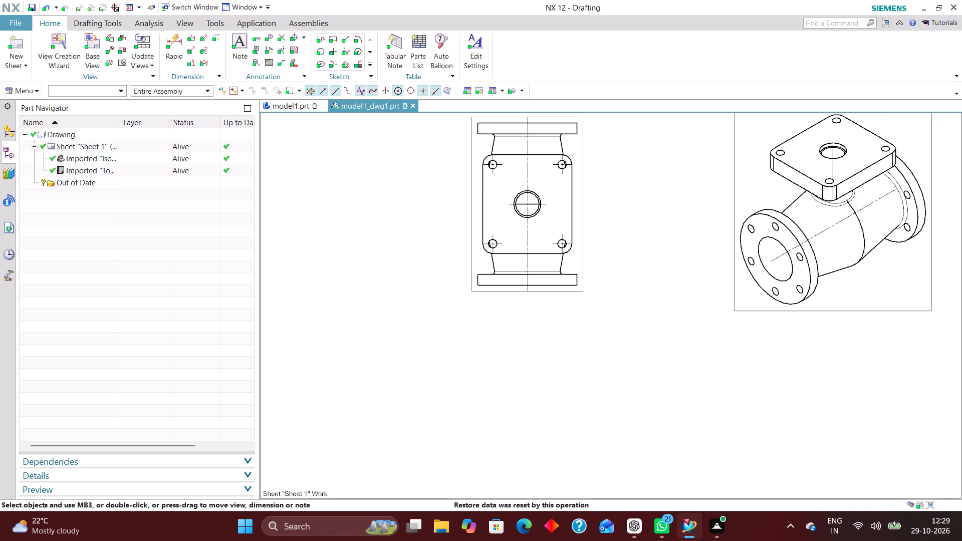
scroll(480, 308, down, 2)
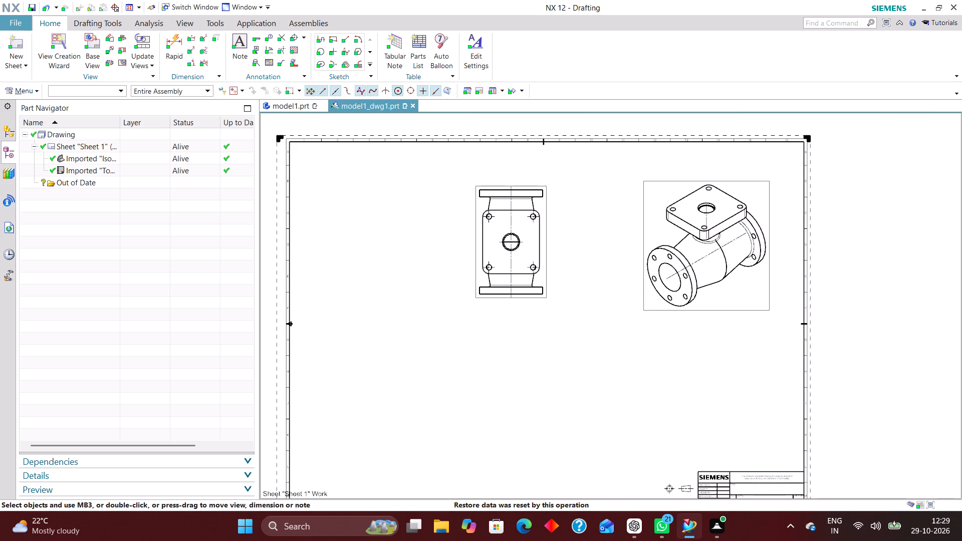
scroll(407, 225, up, 1)
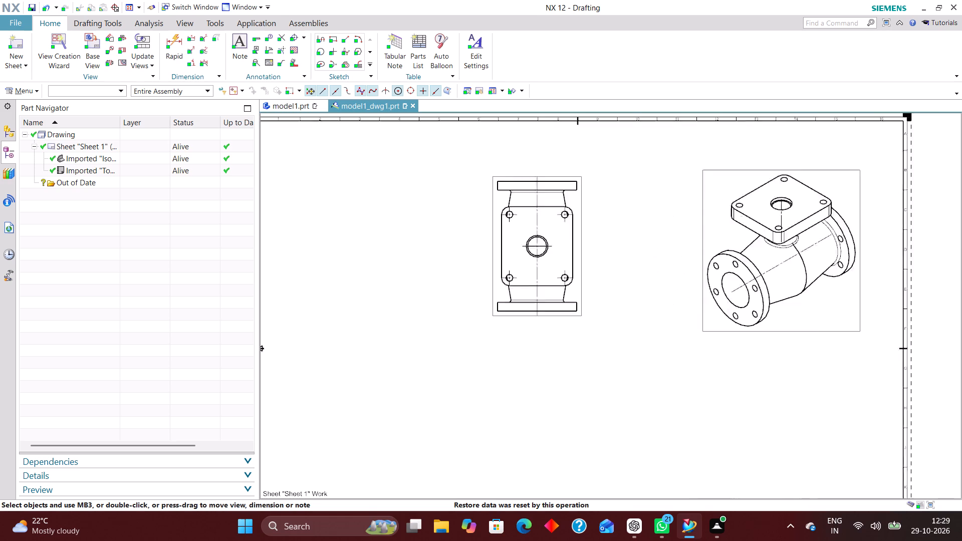
scroll(407, 226, up, 1)
scroll(403, 226, down, 2)
right_drag(407, 204, 397, 237)
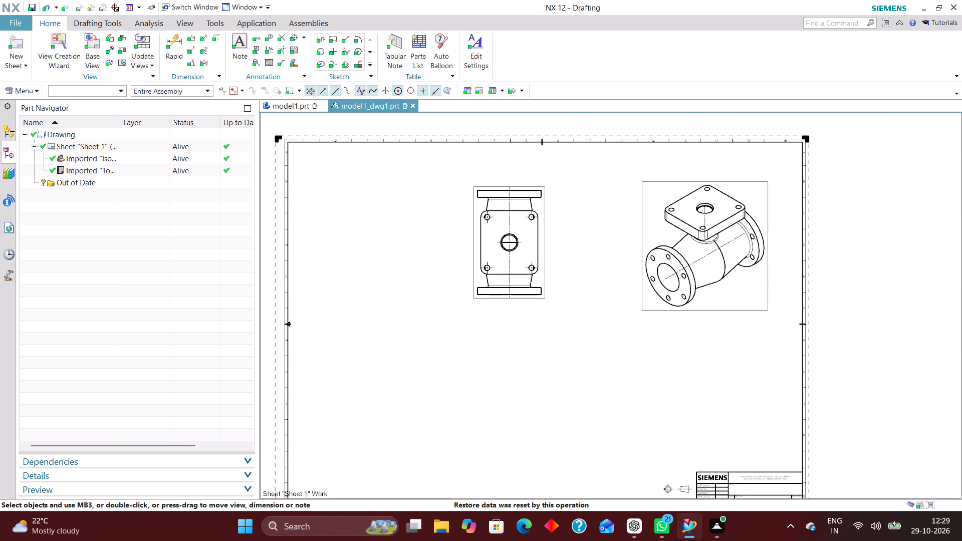
right_drag(397, 237, 390, 260)
right_drag(423, 223, 373, 276)
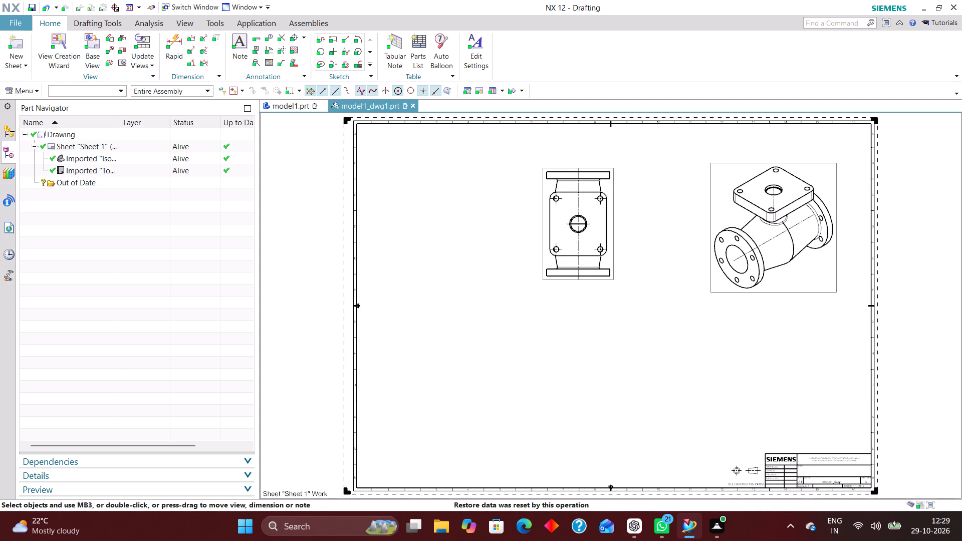
scroll(659, 274, up, 2)
scroll(415, 284, down, 2)
scroll(544, 268, up, 2)
scroll(542, 246, down, 3)
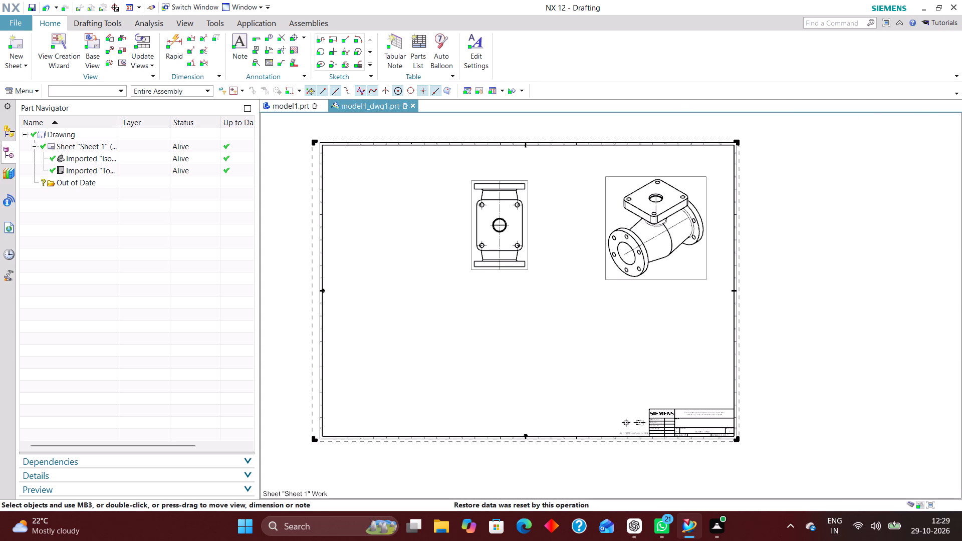
scroll(558, 240, up, 2)
scroll(477, 288, down, 2)
scroll(393, 285, up, 3)
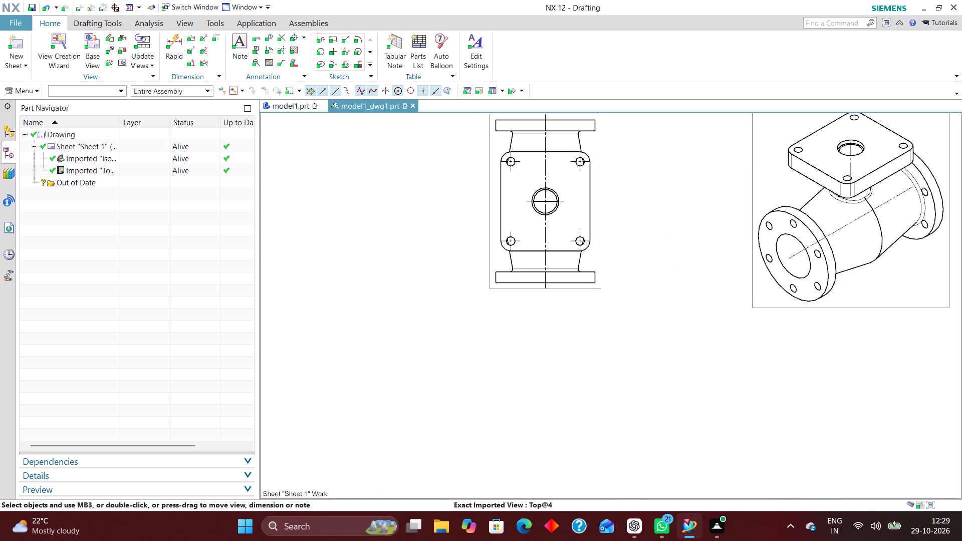
right_drag(410, 232, 338, 325)
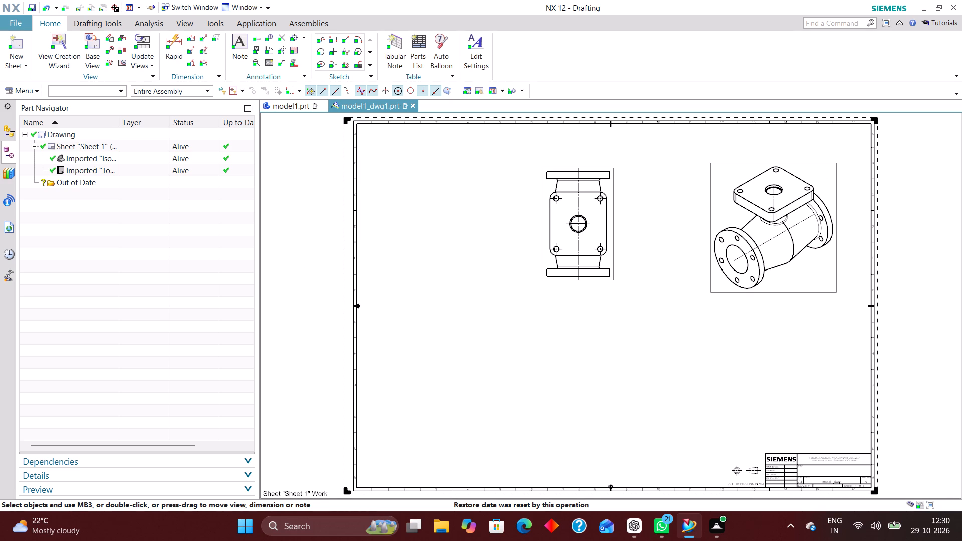
Place a Front base view at 1:2 scale beside the Top view, aligned with its centre, without adding projected views.
click(92, 43)
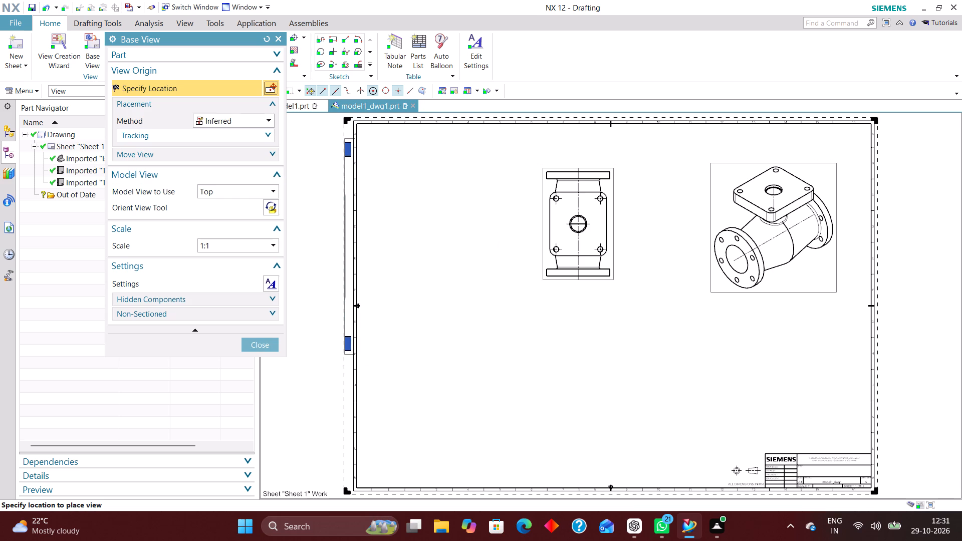
click(251, 187)
click(226, 223)
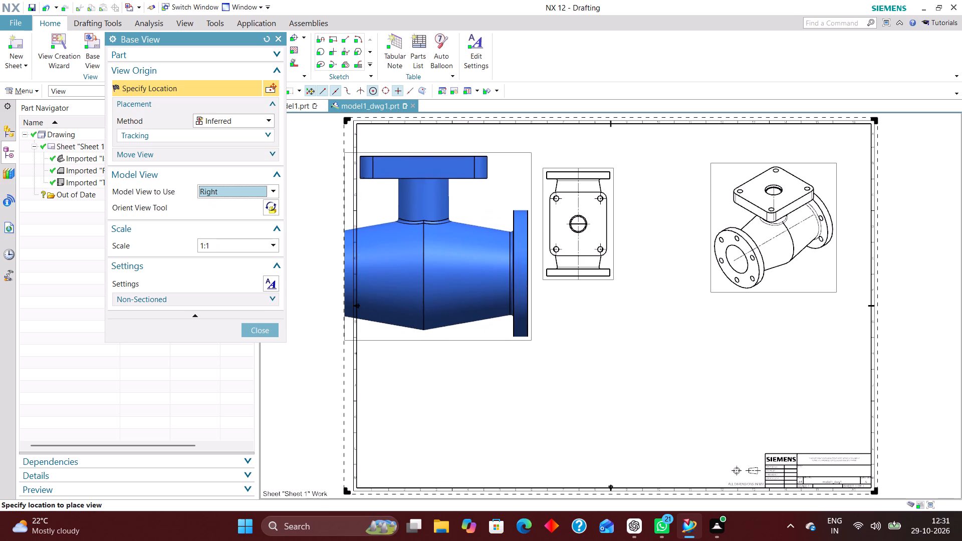
click(269, 189)
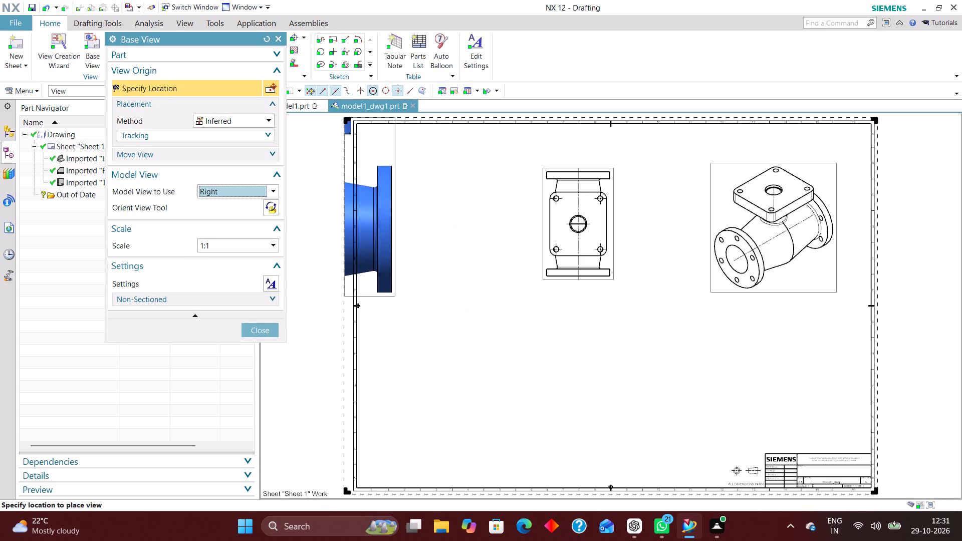
click(221, 213)
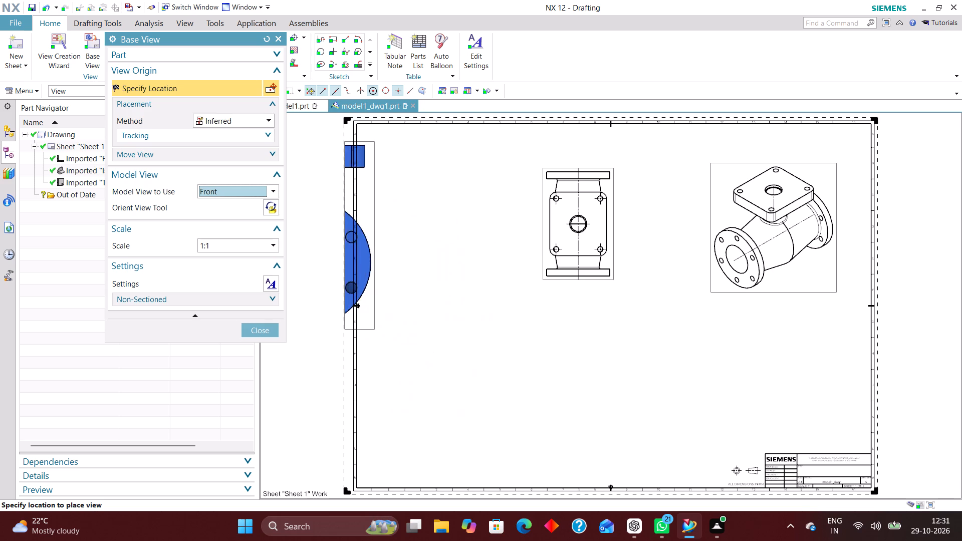
click(257, 242)
click(224, 303)
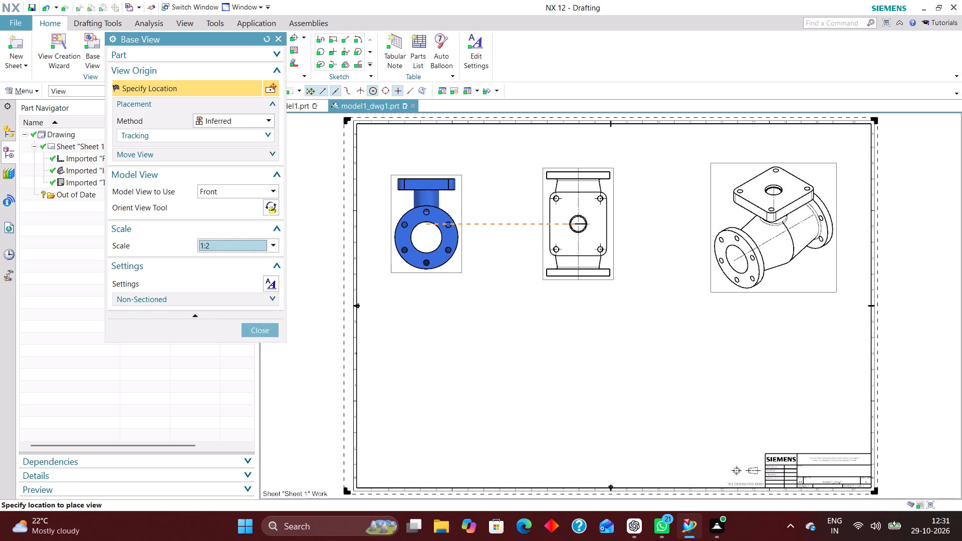
click(426, 222)
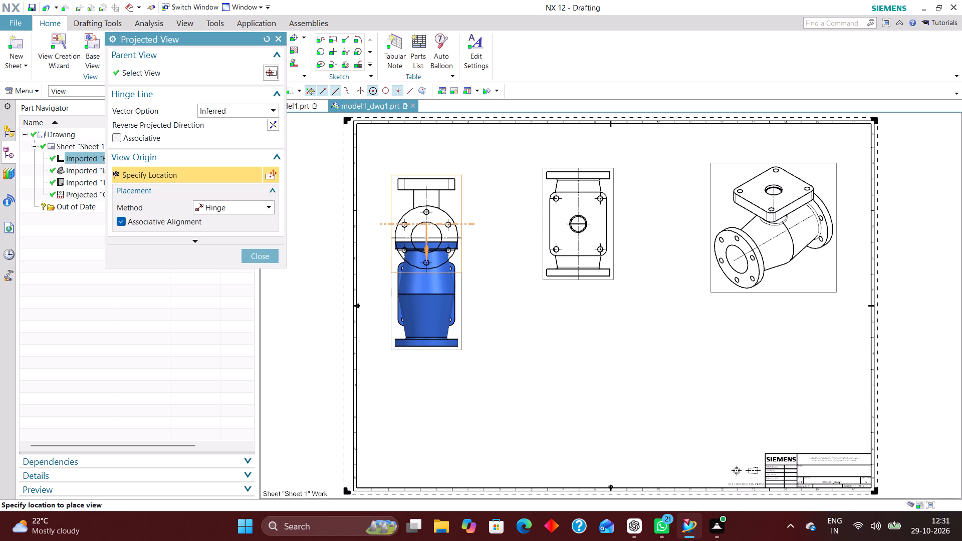
click(263, 253)
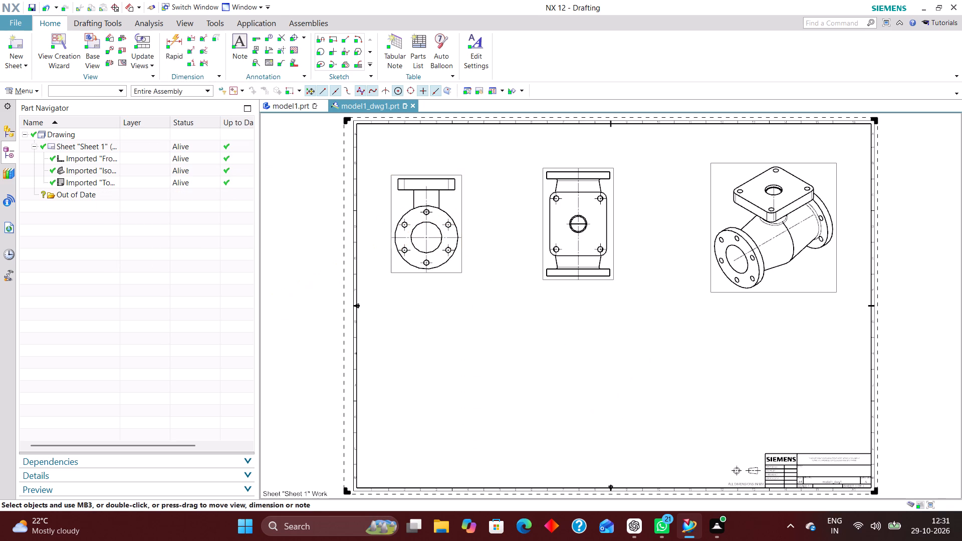
Examine the Front, Top and Isometric views and the remaining free space on the sheet.
scroll(389, 295, down, 2)
scroll(455, 295, up, 2)
right_drag(477, 257, 430, 321)
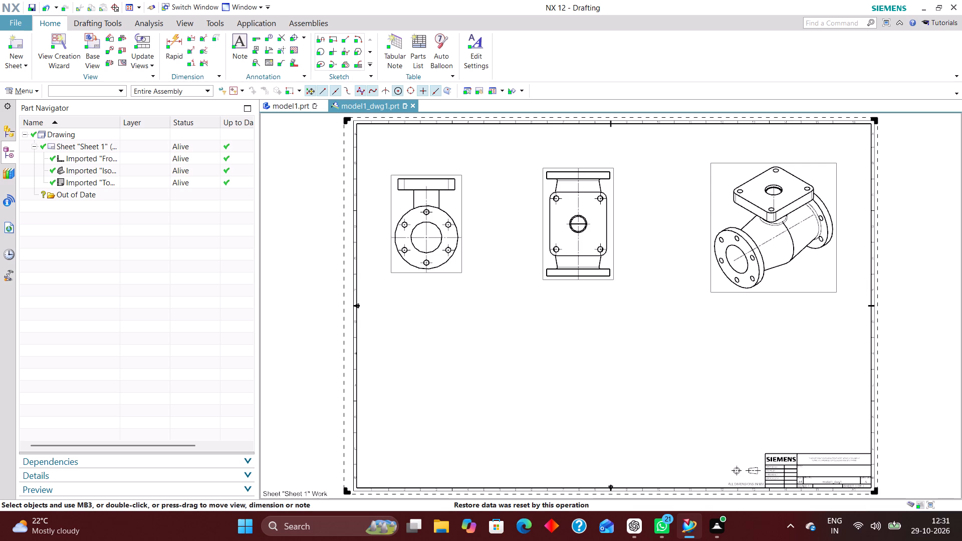
scroll(625, 260, up, 3)
scroll(531, 266, down, 2)
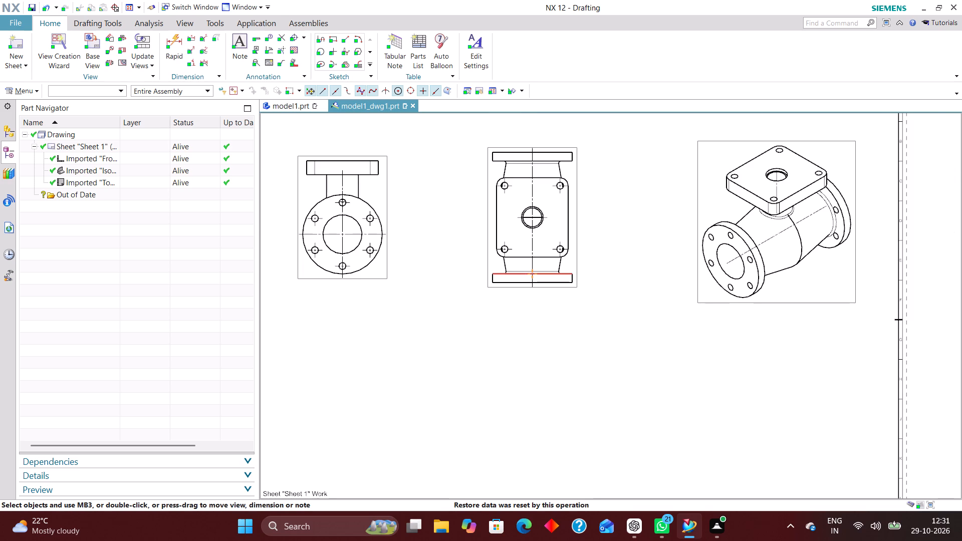
scroll(514, 284, down, 1)
scroll(458, 298, up, 1)
scroll(458, 294, down, 2)
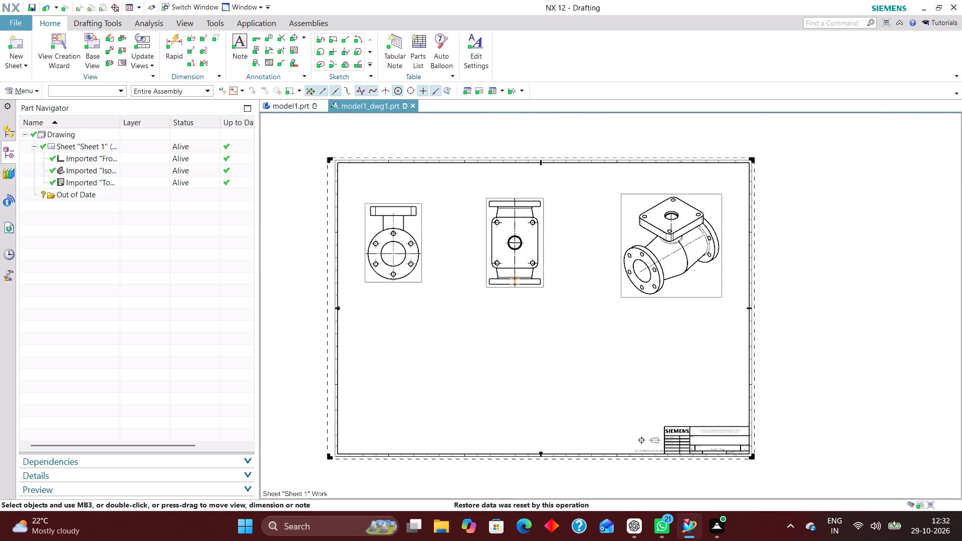
scroll(450, 331, up, 2)
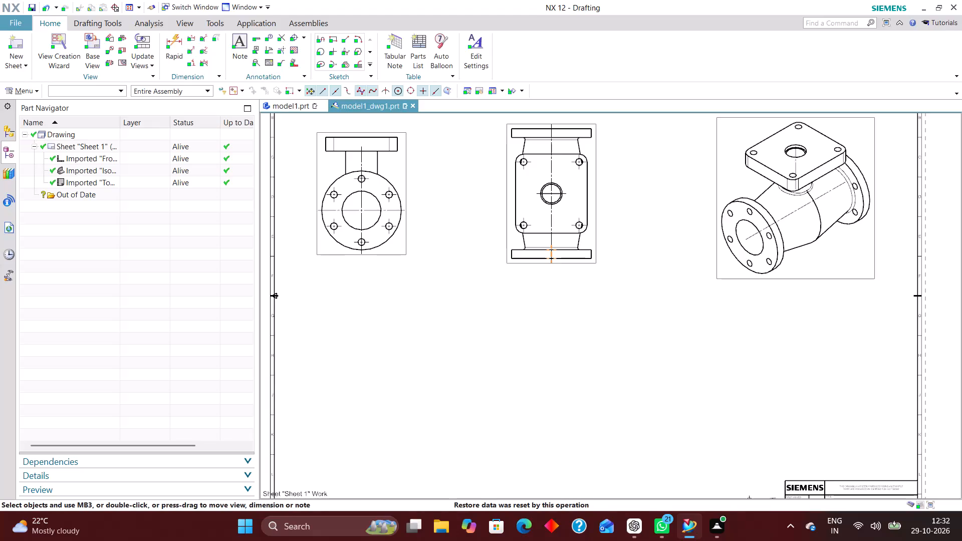
scroll(496, 247, down, 1)
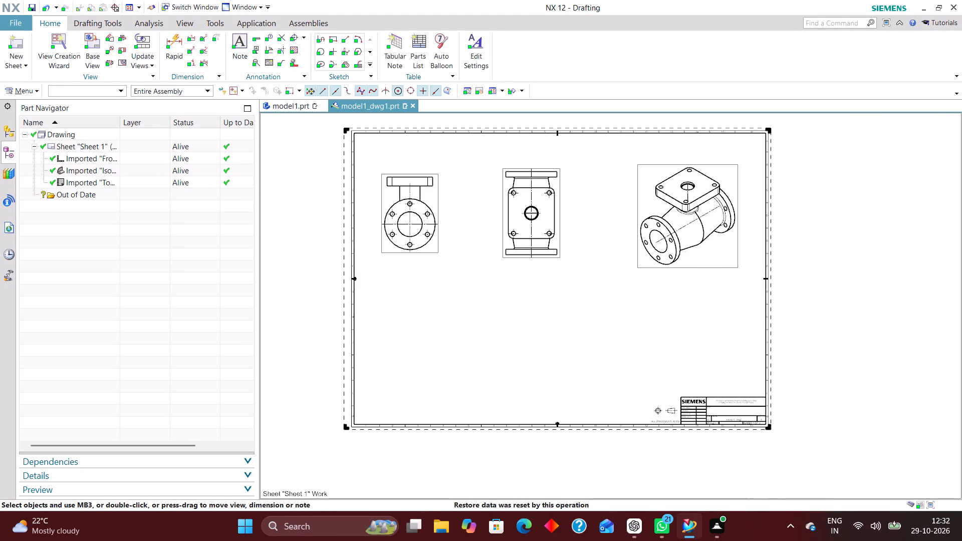
scroll(497, 250, down, 1)
scroll(462, 251, up, 2)
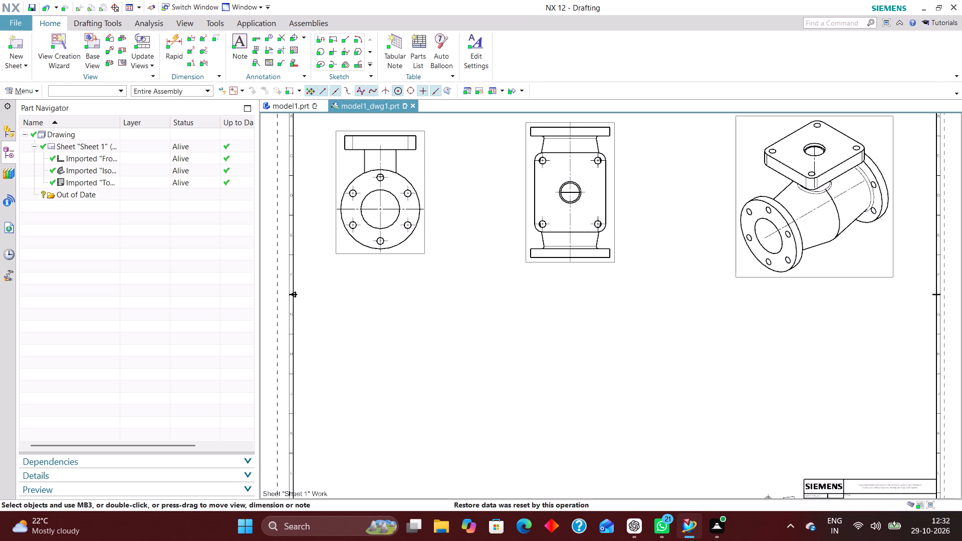
Move the Top view to the lower part of the sheet and the Front view to the upper middle, beside the Isometric view.
scroll(810, 213, up, 2)
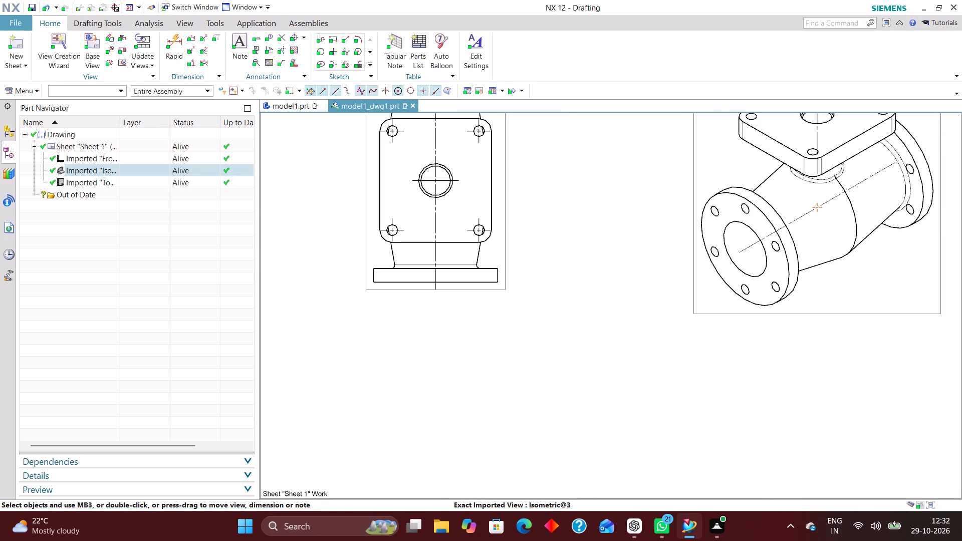
scroll(654, 280, down, 1)
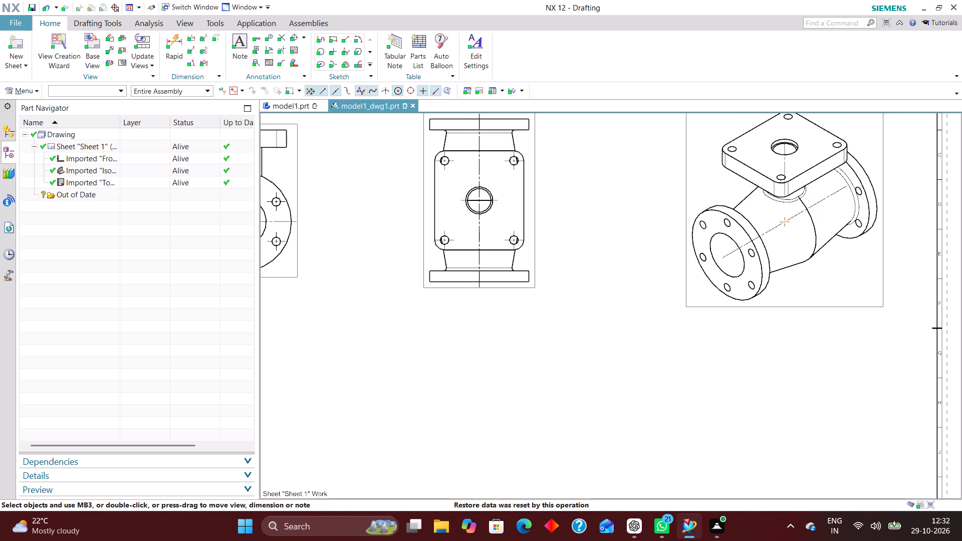
scroll(627, 264, down, 4)
scroll(600, 264, up, 3)
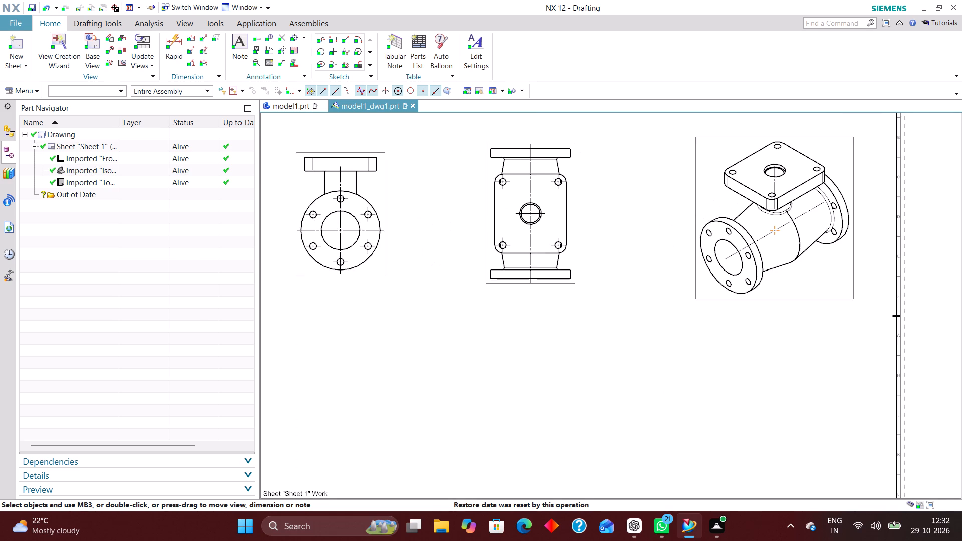
right_drag(624, 240, 566, 328)
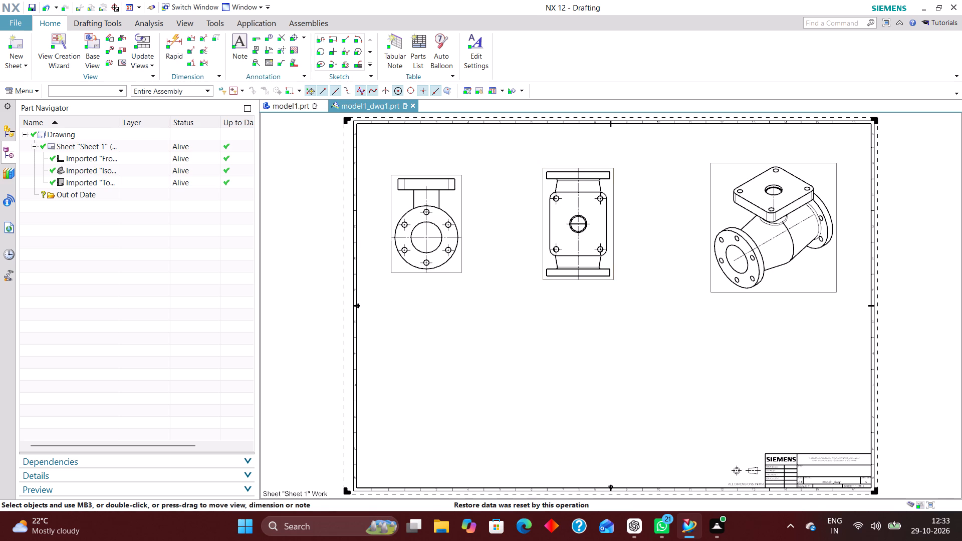
drag(542, 259, 407, 411)
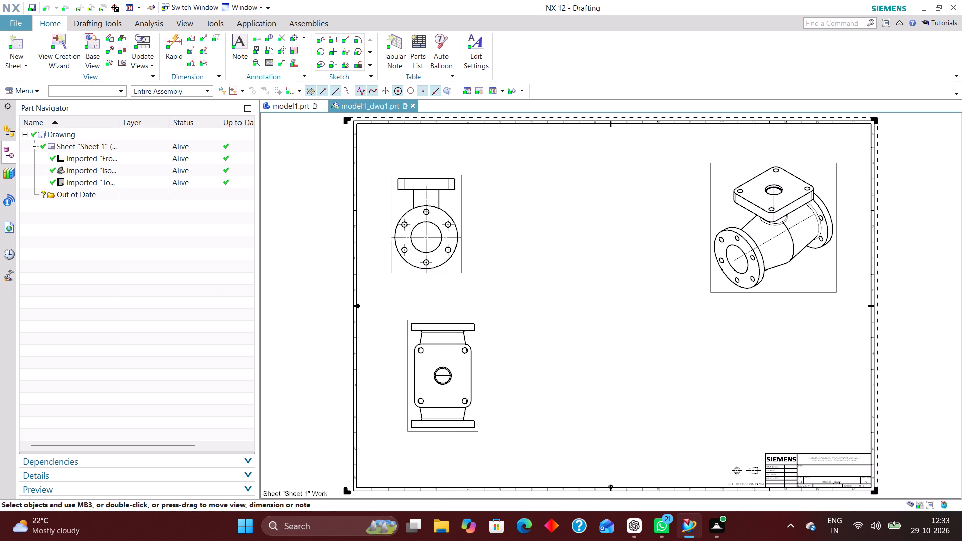
drag(458, 197, 627, 202)
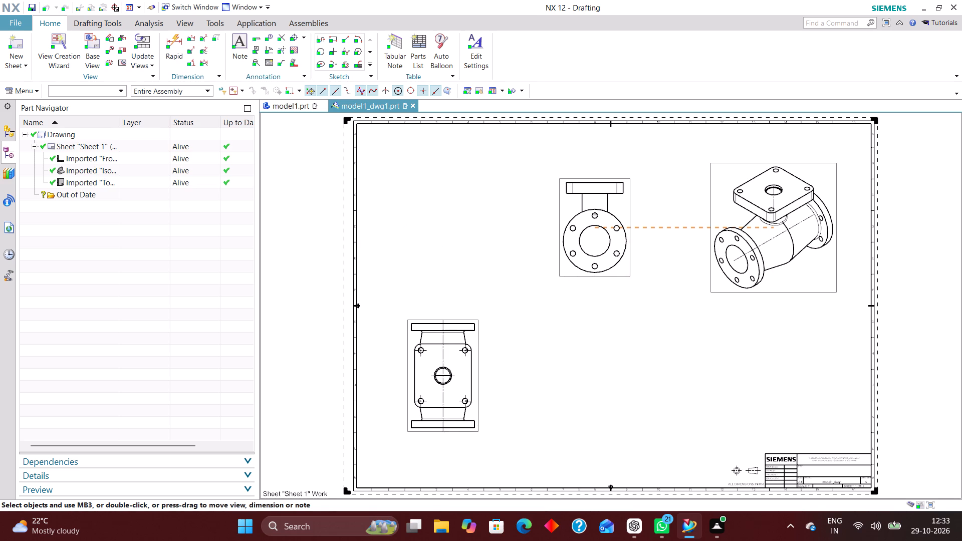
drag(627, 202, 622, 194)
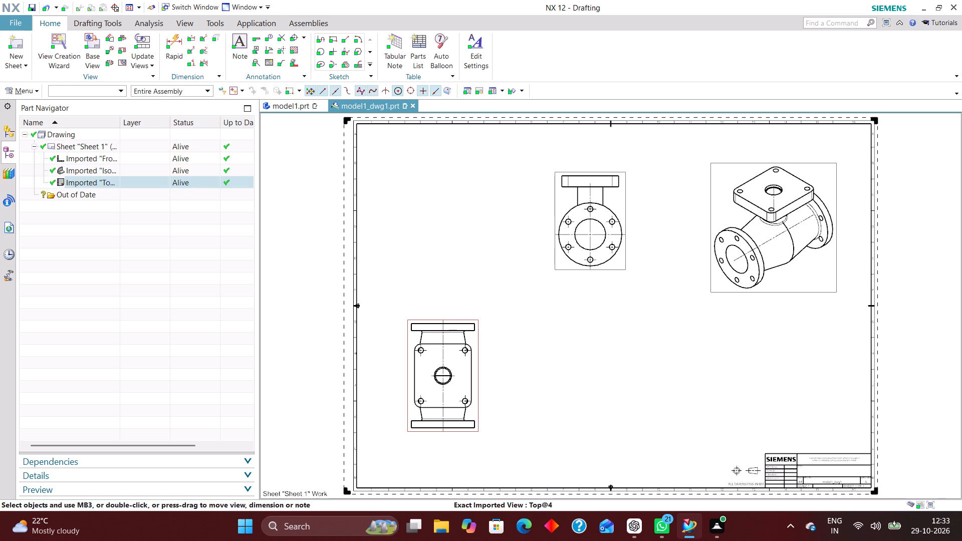
Shift the Top view slightly upward and inward, keeping it diagonally below the Front view.
drag(451, 315, 454, 305)
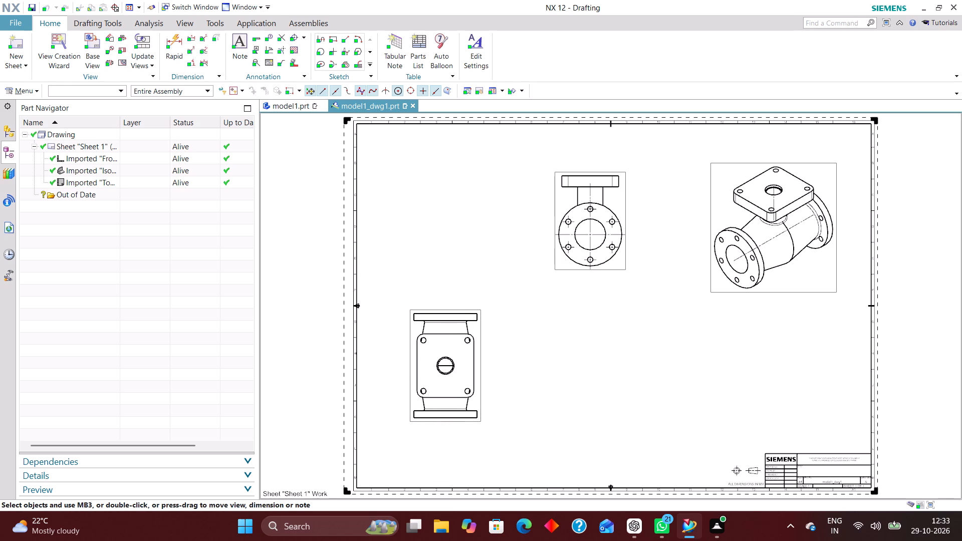
drag(454, 305, 473, 291)
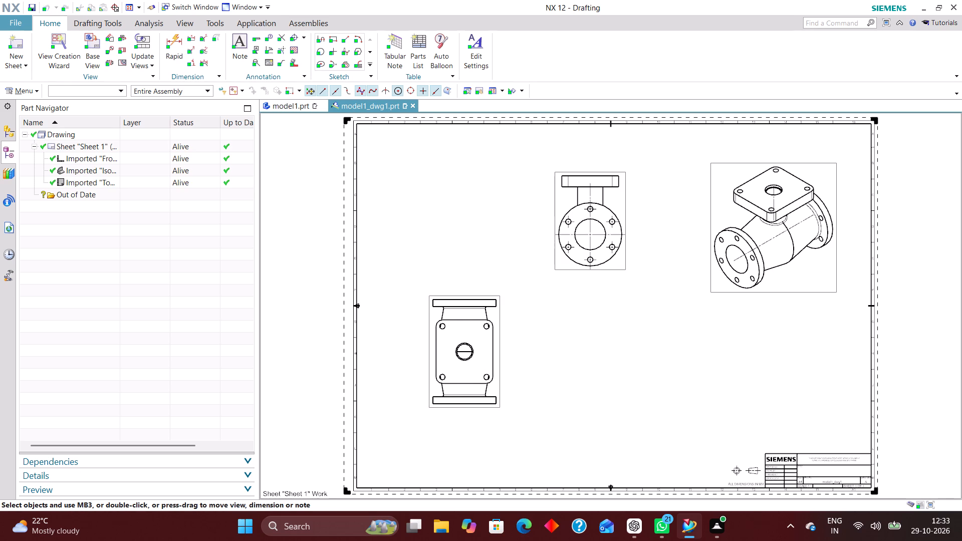
drag(473, 291, 470, 291)
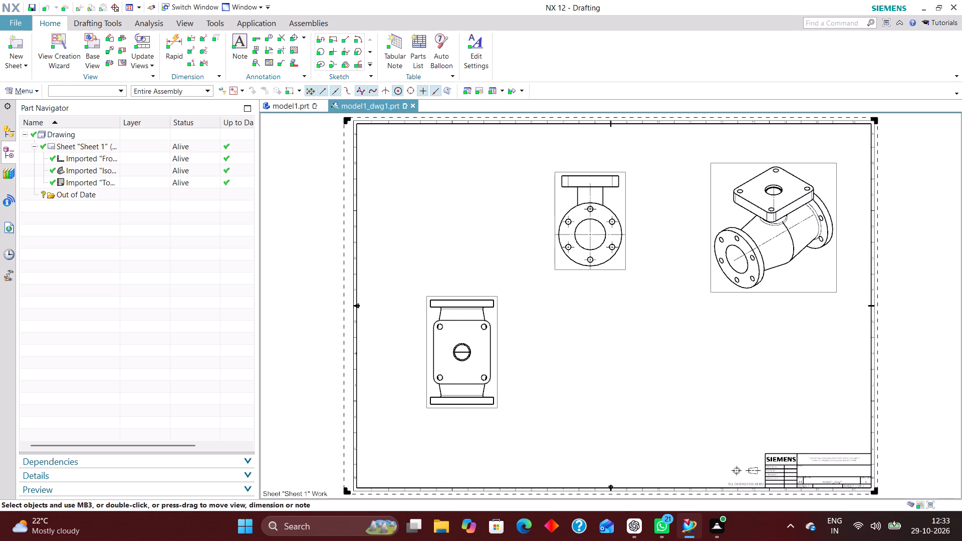
drag(470, 291, 469, 293)
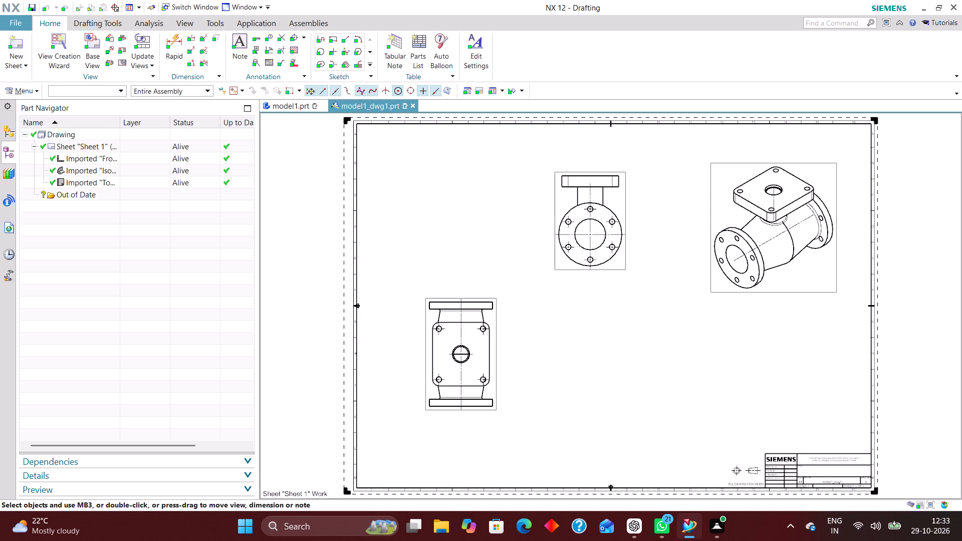
scroll(465, 207, down, 1)
scroll(467, 199, up, 2)
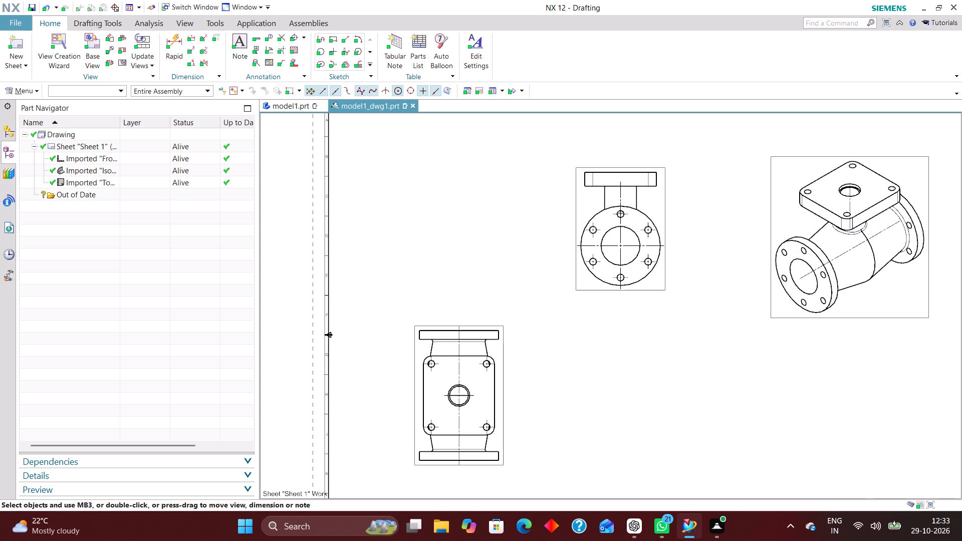
right_drag(491, 169, 451, 214)
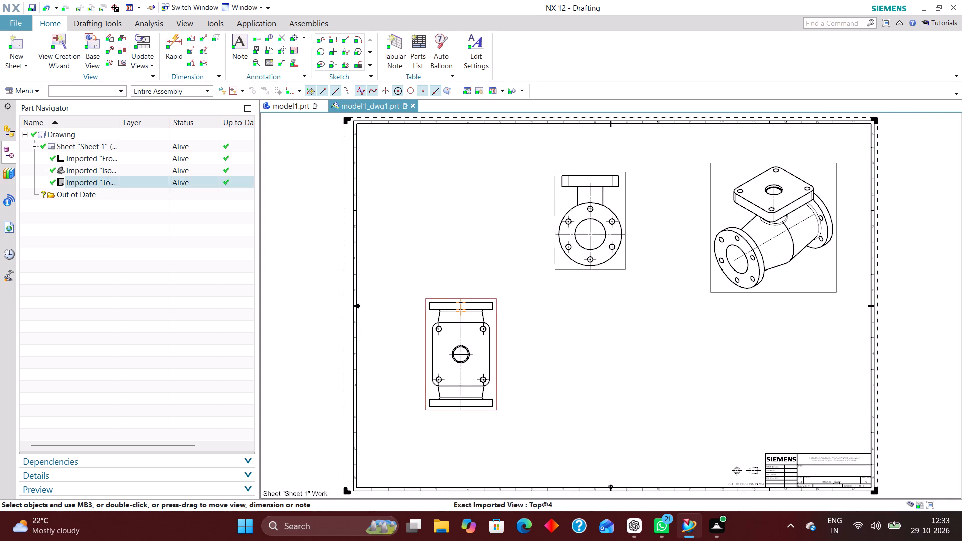
drag(476, 294, 473, 283)
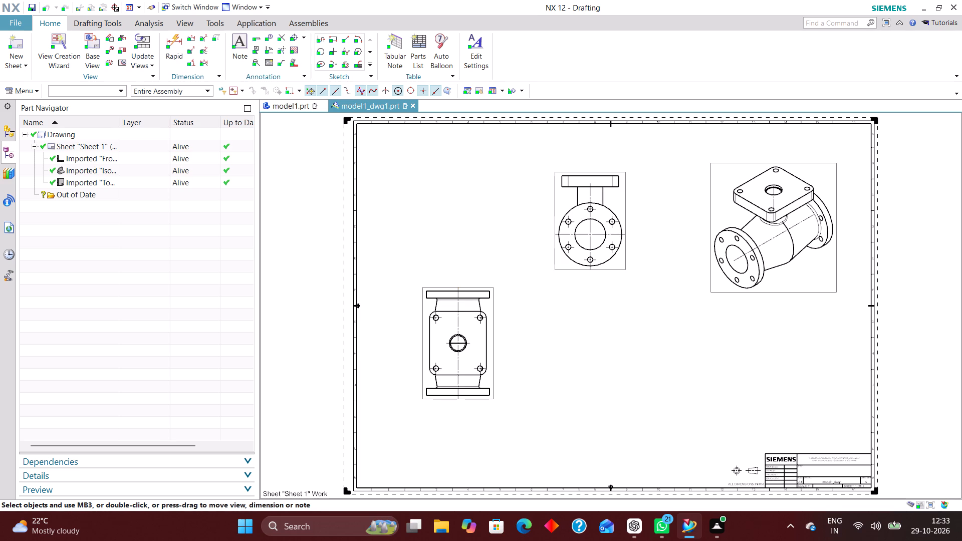
Sketch a vertical section line on the Top view, near its centre and extending past both end flanges.
click(121, 50)
click(261, 297)
click(119, 34)
click(492, 289)
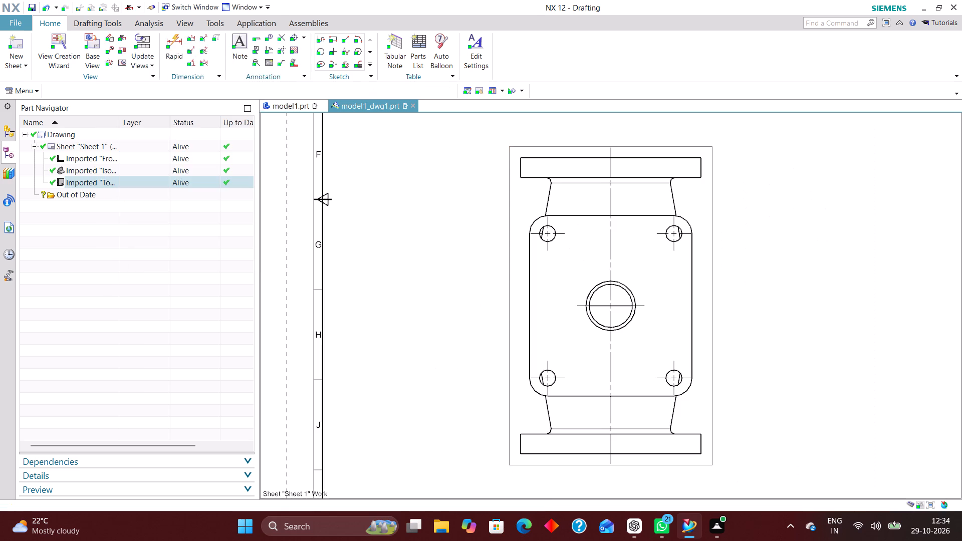
scroll(370, 254, down, 1)
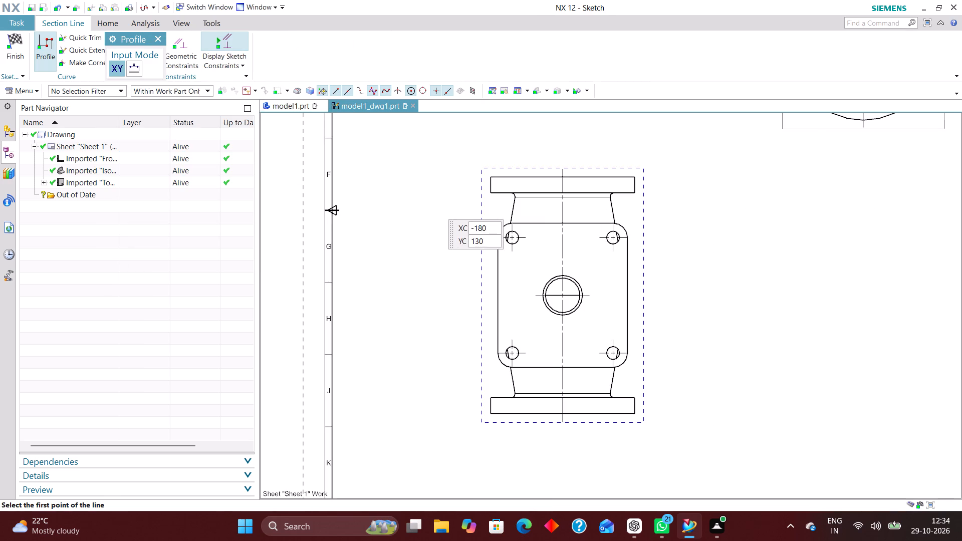
scroll(427, 207, down, 1)
click(534, 136)
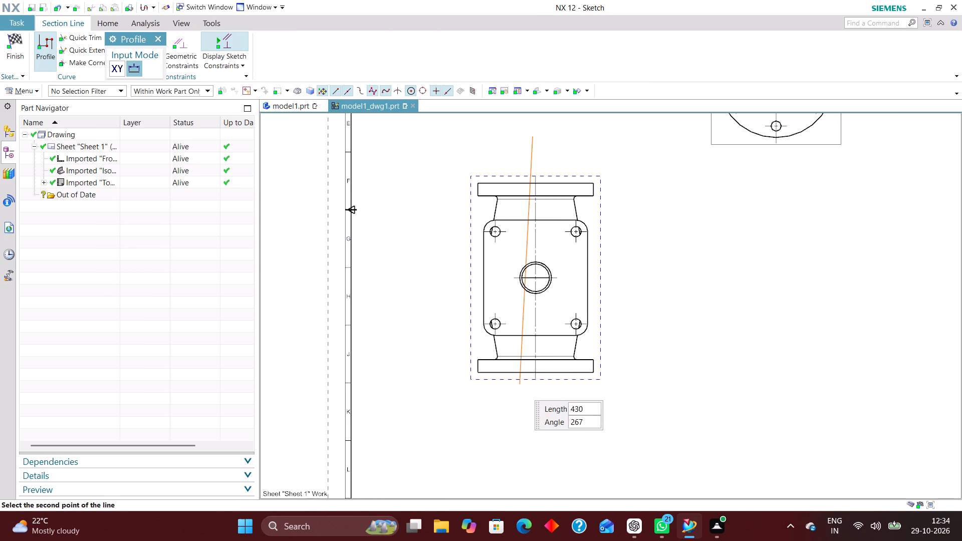
click(528, 403)
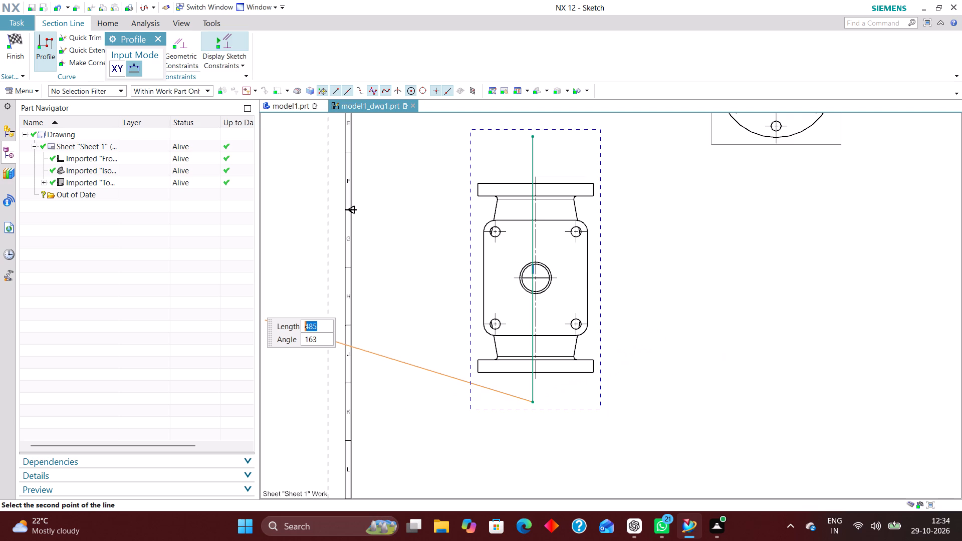
click(160, 37)
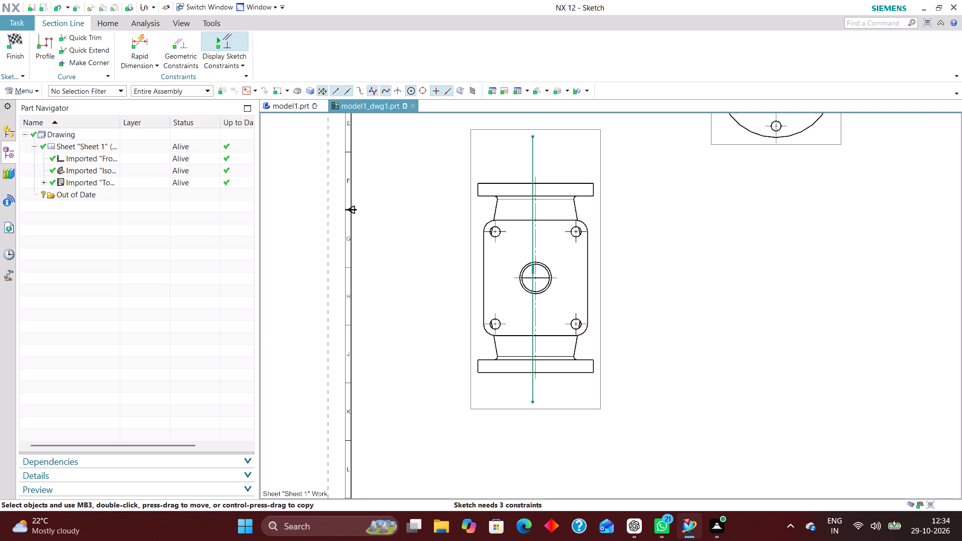
Make the section line's midpoint coincident with the centre of the Top view's central circular opening.
click(178, 44)
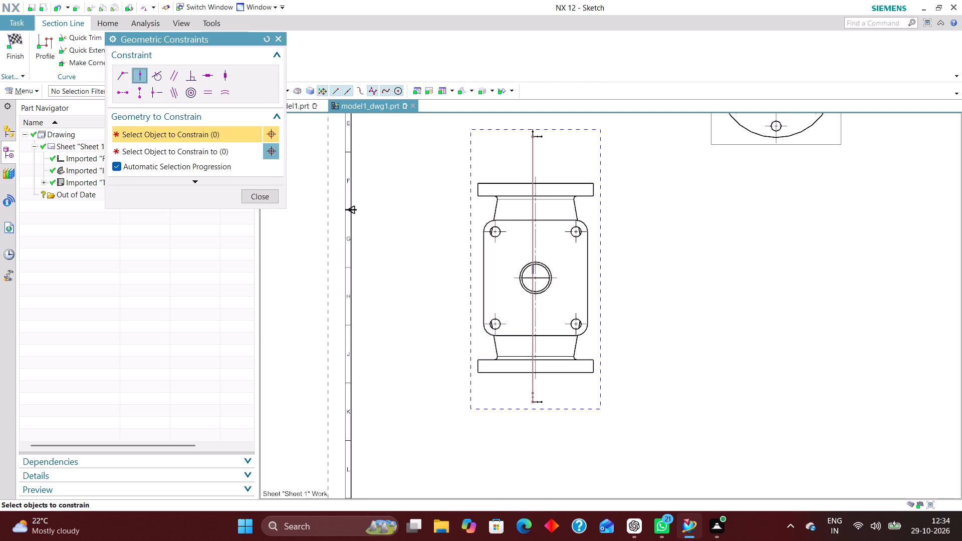
click(118, 76)
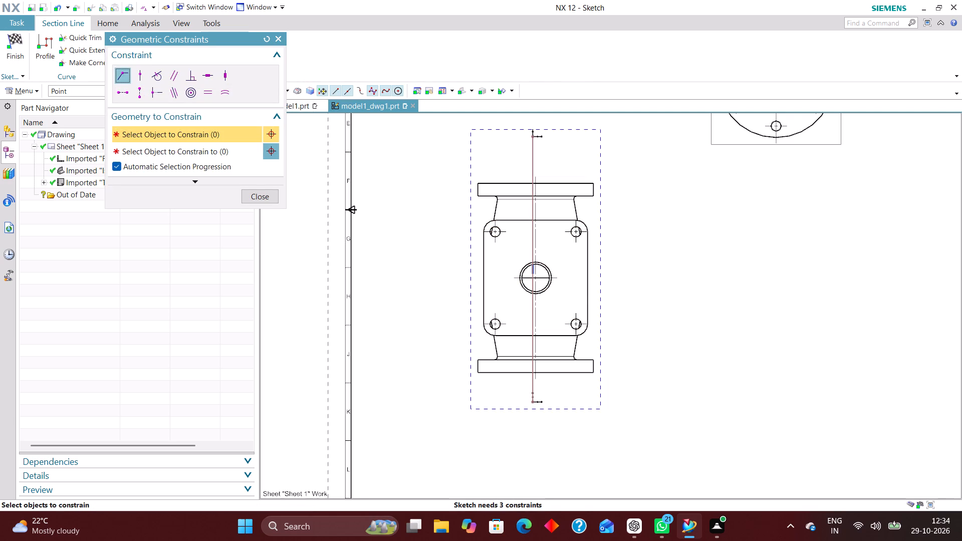
click(534, 270)
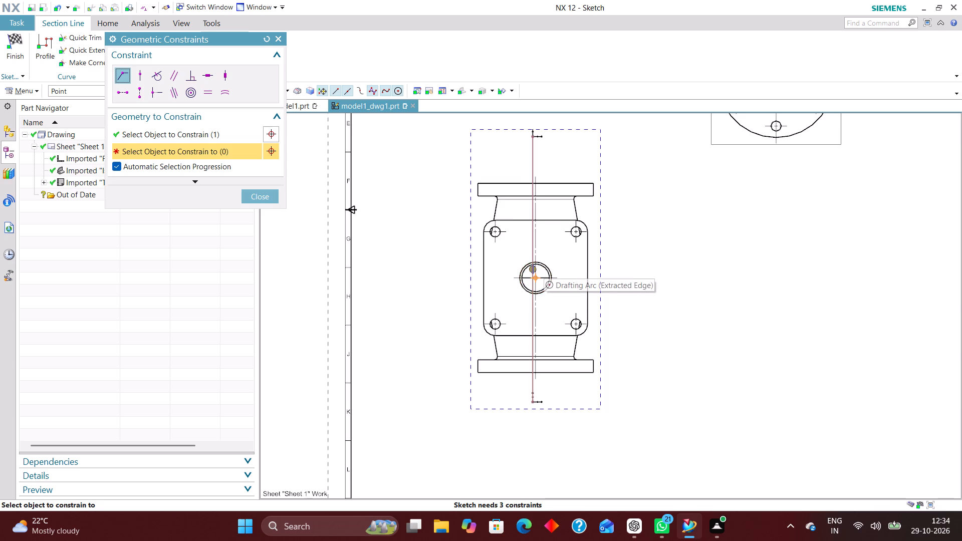
scroll(541, 266, up, 2)
click(551, 265)
scroll(453, 231, down, 2)
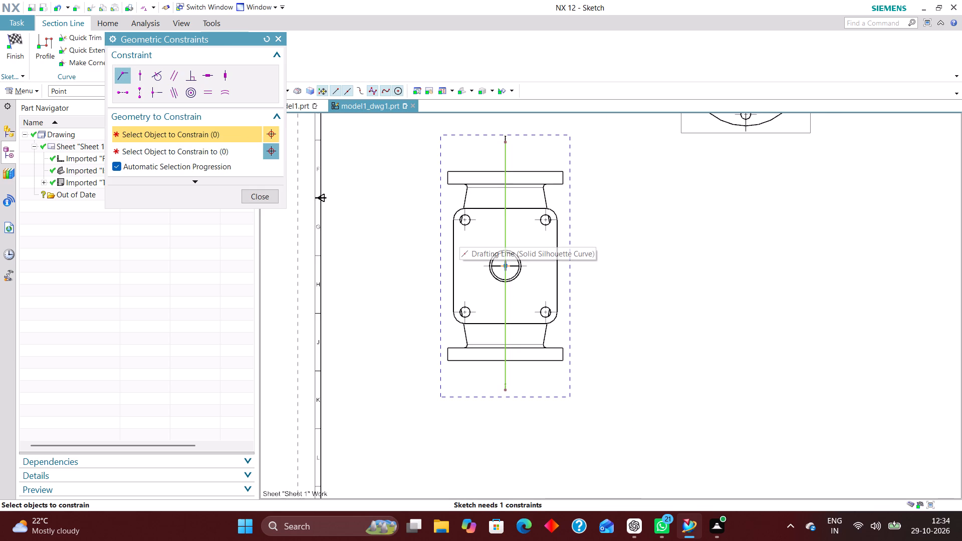
click(257, 198)
Finish the sketch and create a stand-alone Simple/Stepped section line associated to it.
click(13, 34)
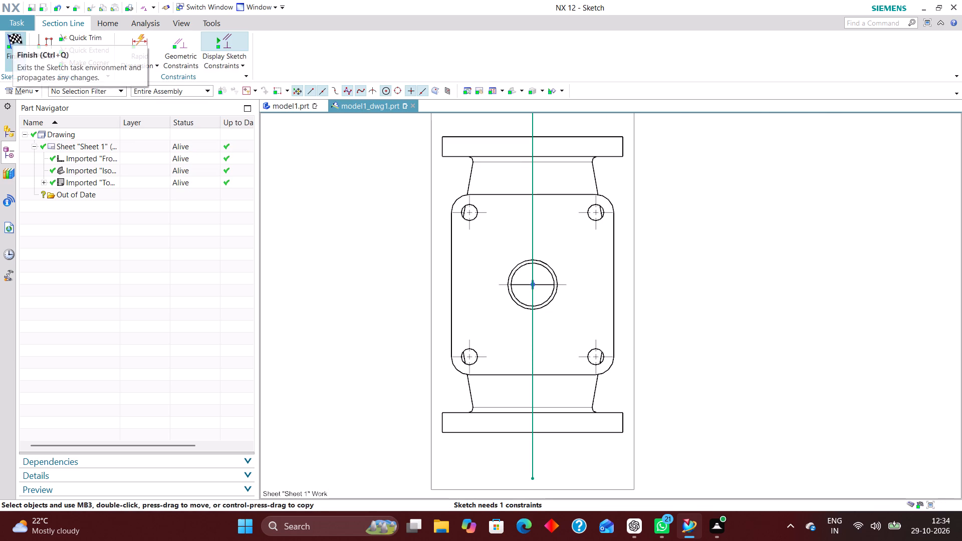
scroll(452, 237, down, 2)
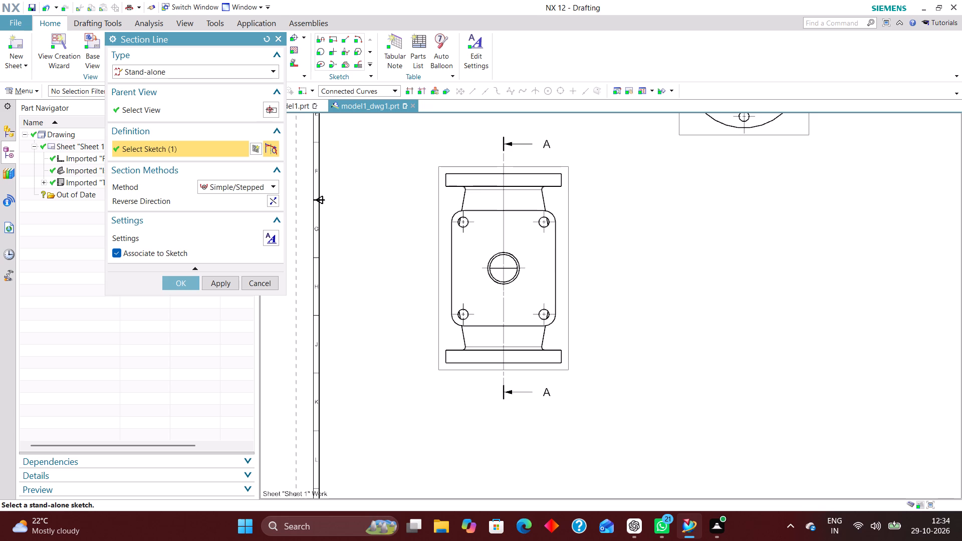
click(189, 283)
Place an orthographic section view from the existing stand-alone section line, beside the Top view and below the Front view.
scroll(378, 242, down, 1)
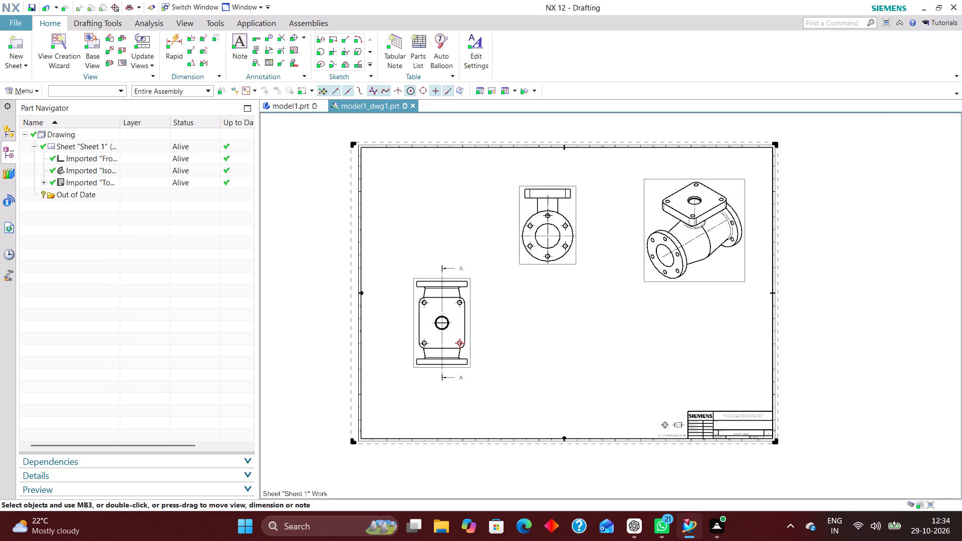
scroll(462, 332, up, 2)
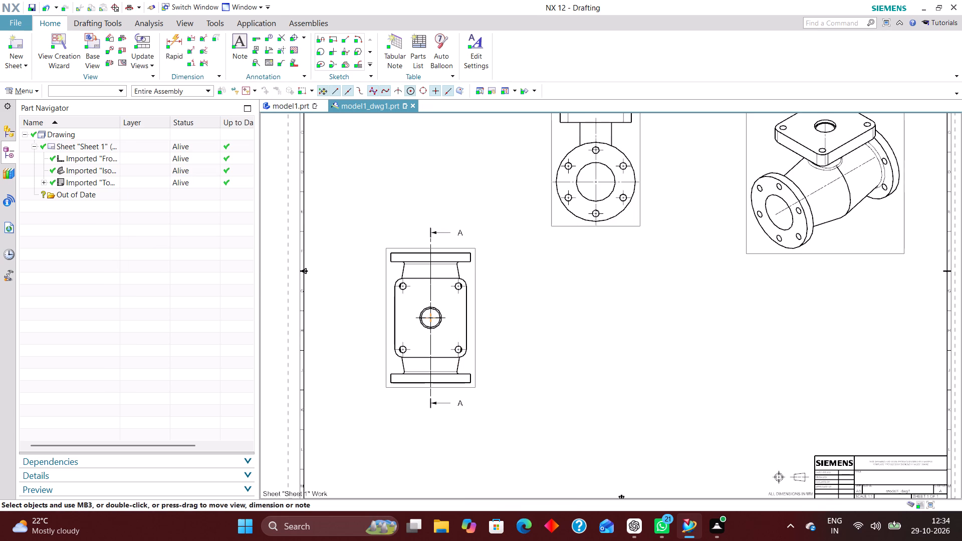
scroll(414, 295, down, 2)
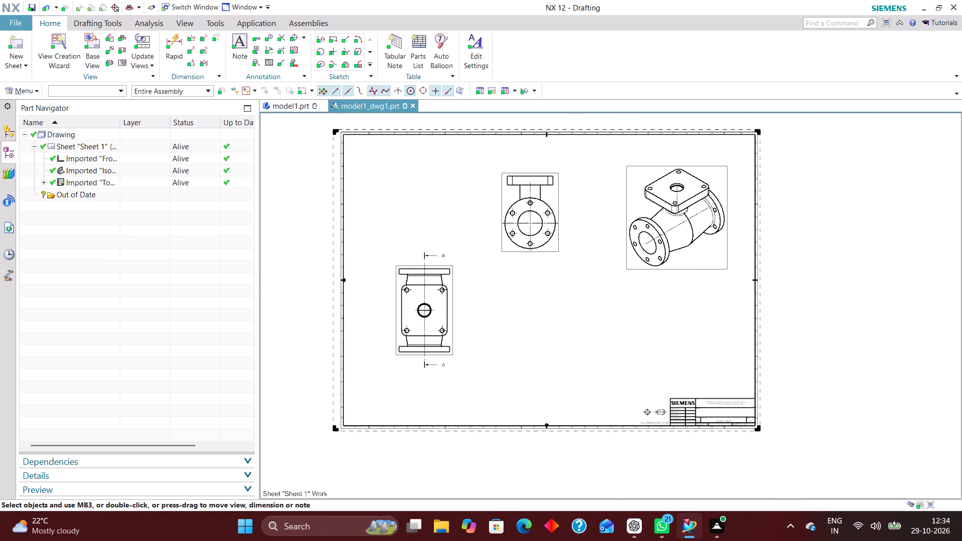
scroll(420, 246, up, 1)
right_drag(436, 145, 369, 199)
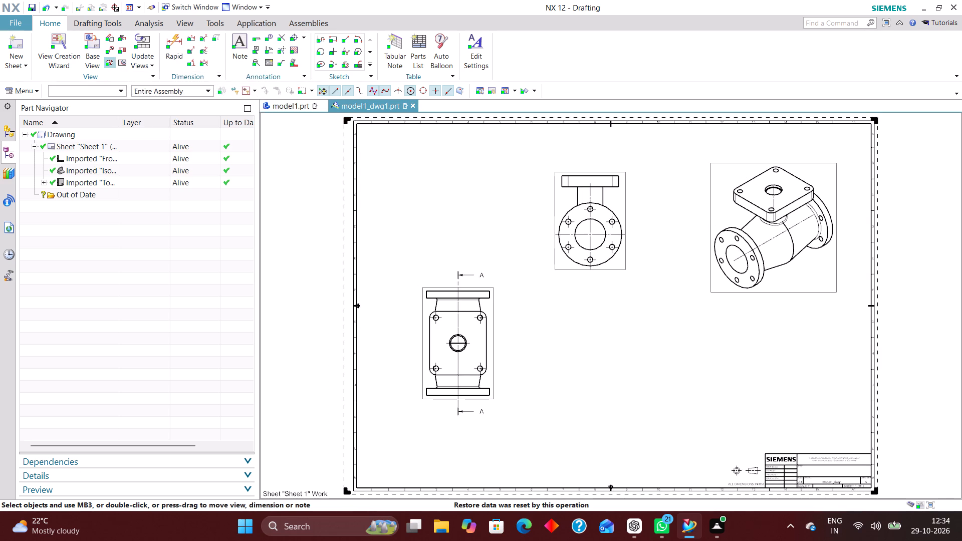
click(120, 51)
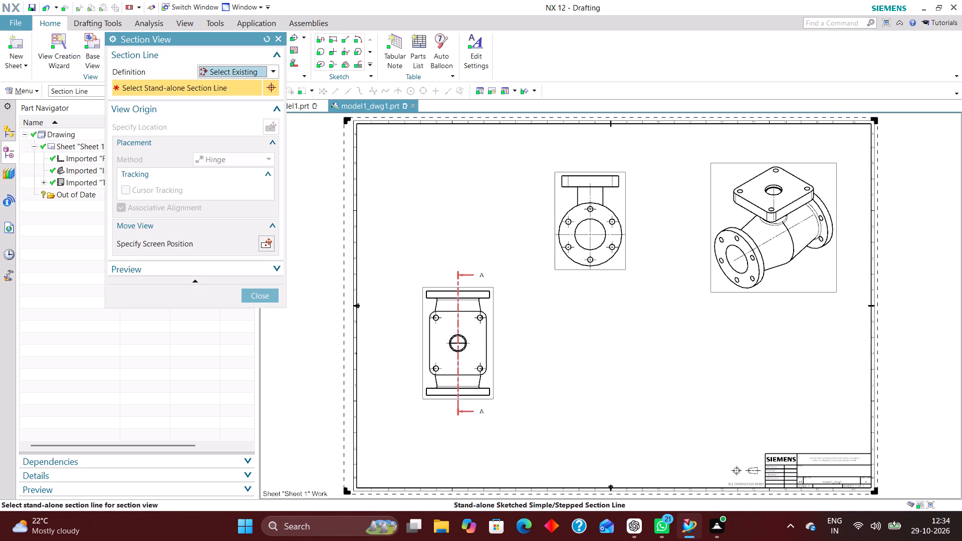
click(455, 284)
click(625, 348)
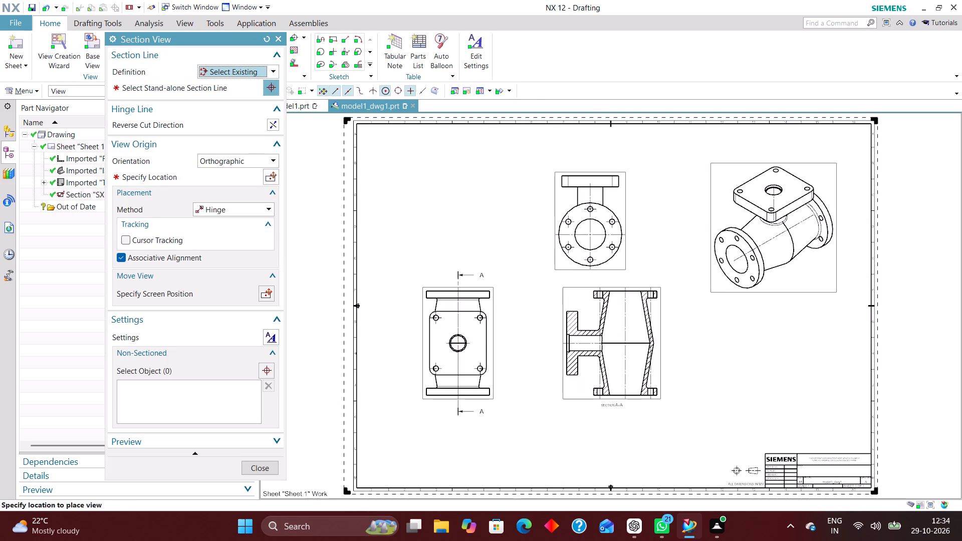
click(267, 295)
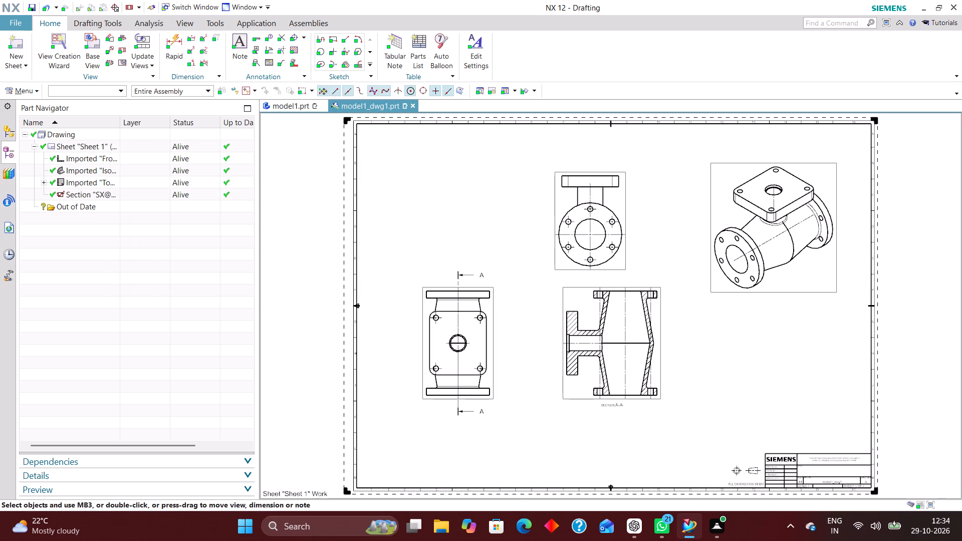
Move the Front view slightly upward to widen the gap above the section view.
drag(613, 171, 606, 153)
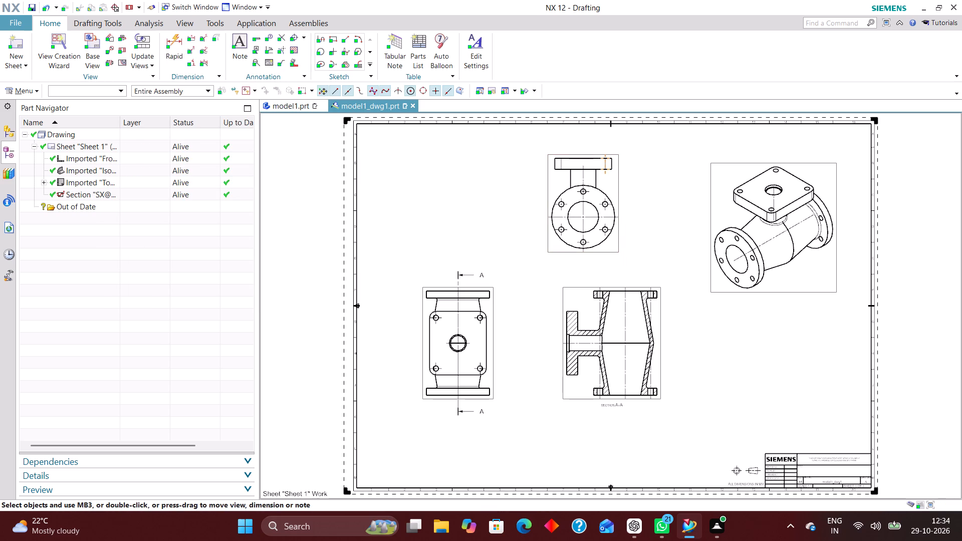
scroll(476, 215, down, 1)
scroll(491, 228, up, 2)
right_drag(476, 165, 375, 236)
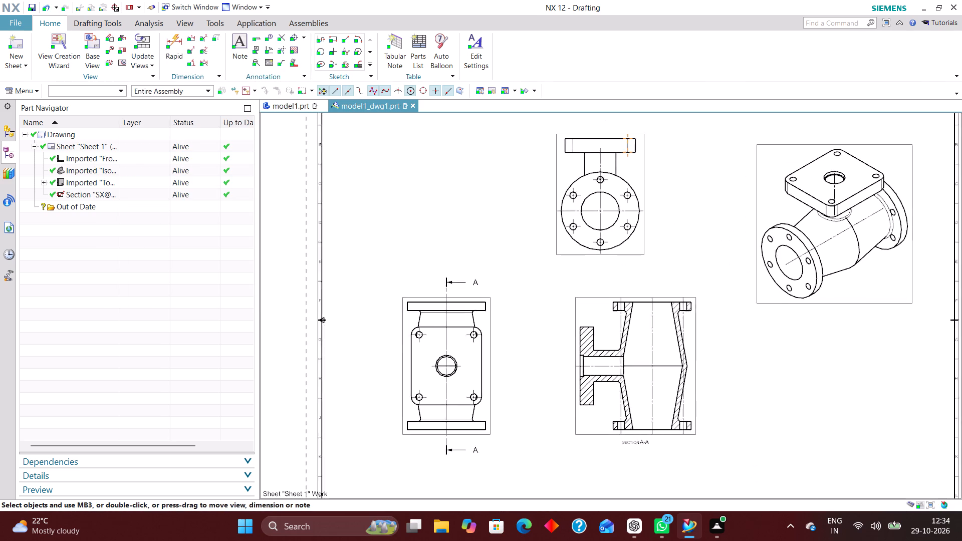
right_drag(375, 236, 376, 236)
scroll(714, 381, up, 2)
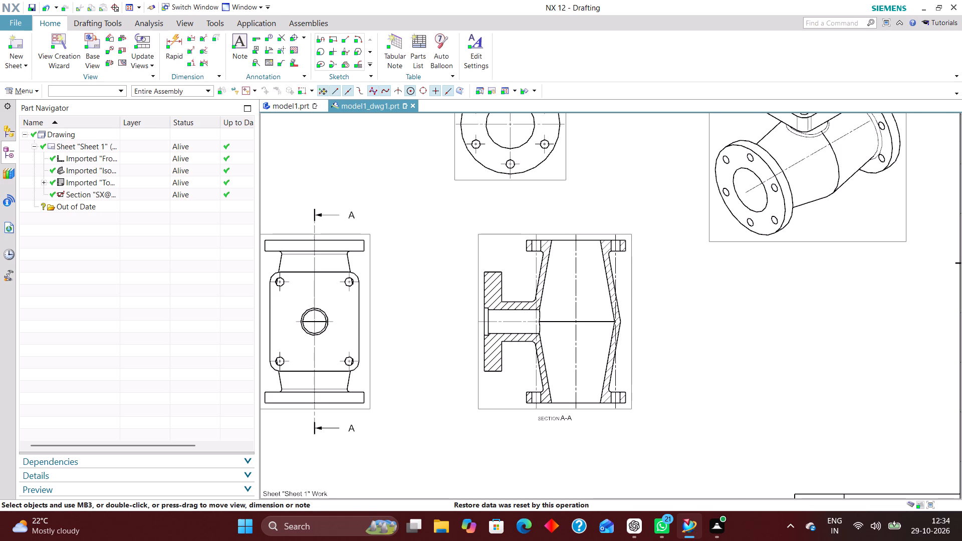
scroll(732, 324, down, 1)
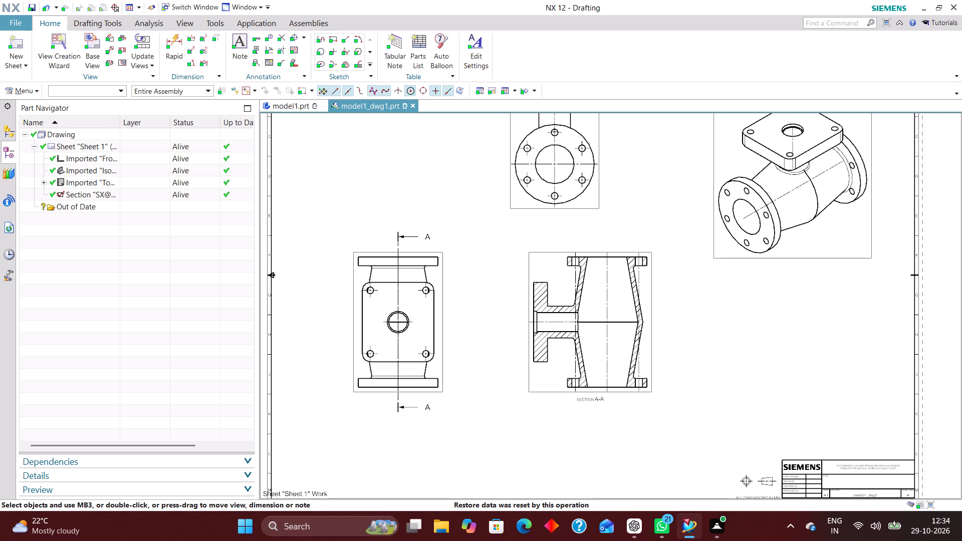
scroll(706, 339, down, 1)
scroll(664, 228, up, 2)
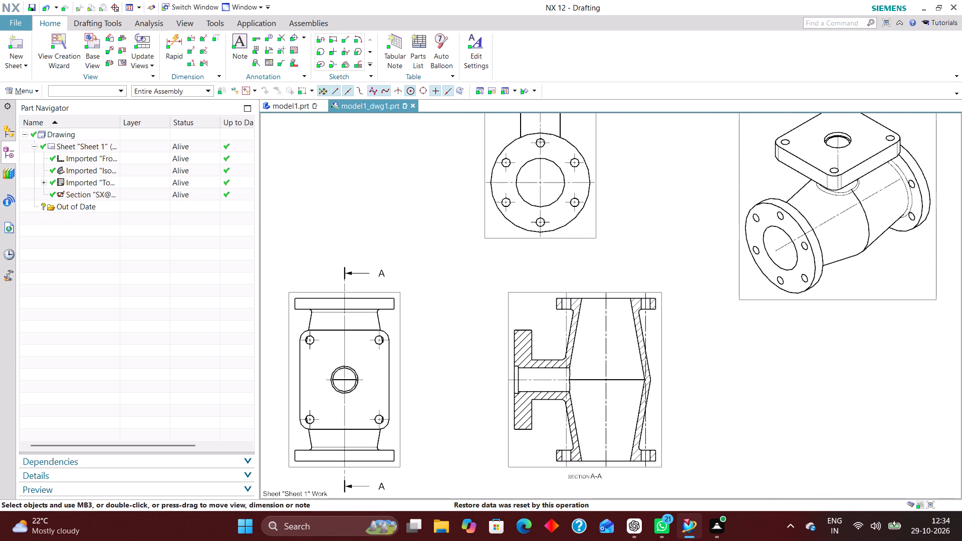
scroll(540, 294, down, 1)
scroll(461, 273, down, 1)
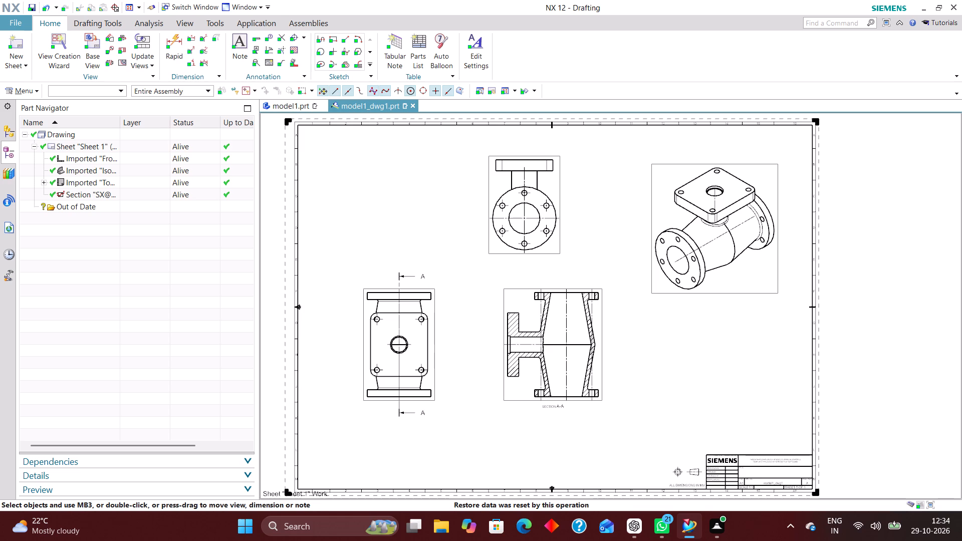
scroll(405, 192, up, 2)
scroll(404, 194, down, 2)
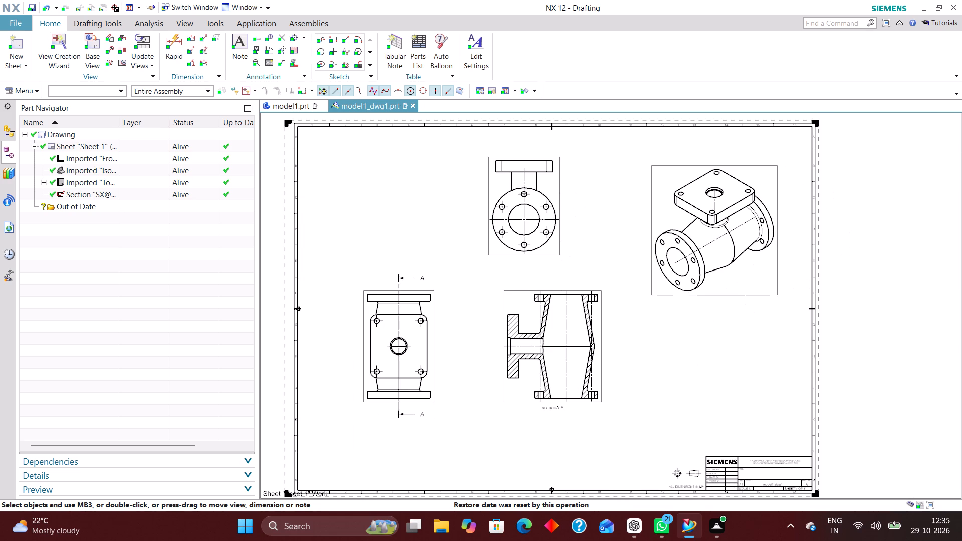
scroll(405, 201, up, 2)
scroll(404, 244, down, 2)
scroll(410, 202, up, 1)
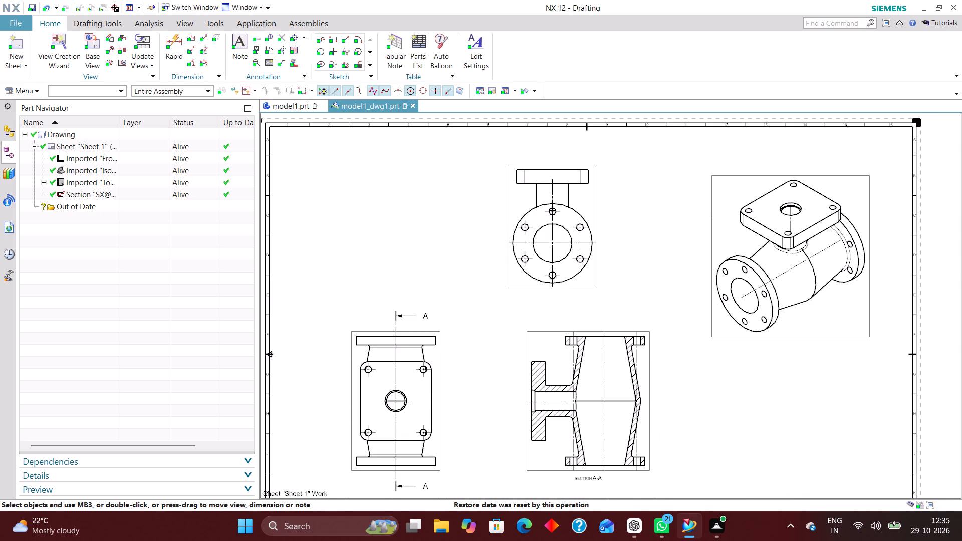
Nudge the Front view slightly down and to the right, closer to the section view.
right_drag(421, 180, 389, 234)
scroll(634, 244, up, 3)
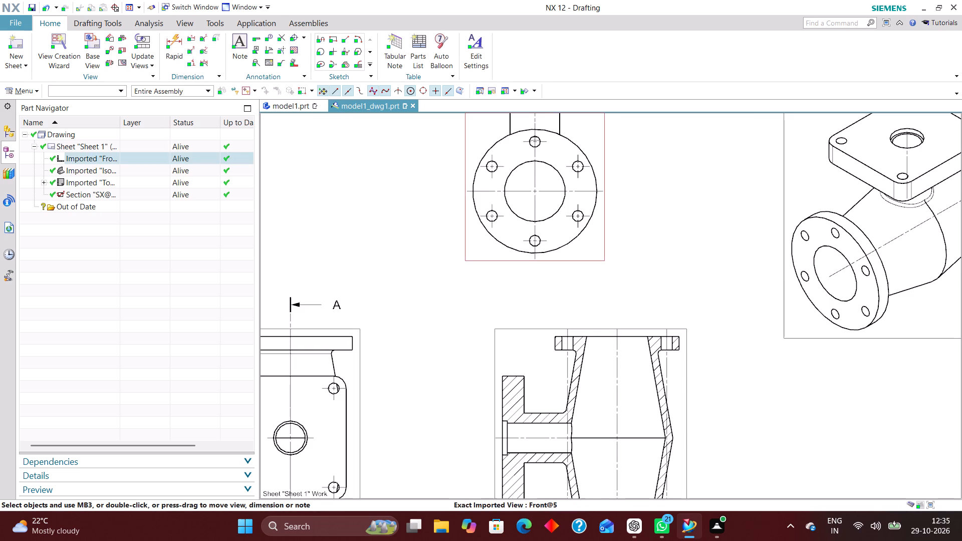
drag(601, 259, 604, 264)
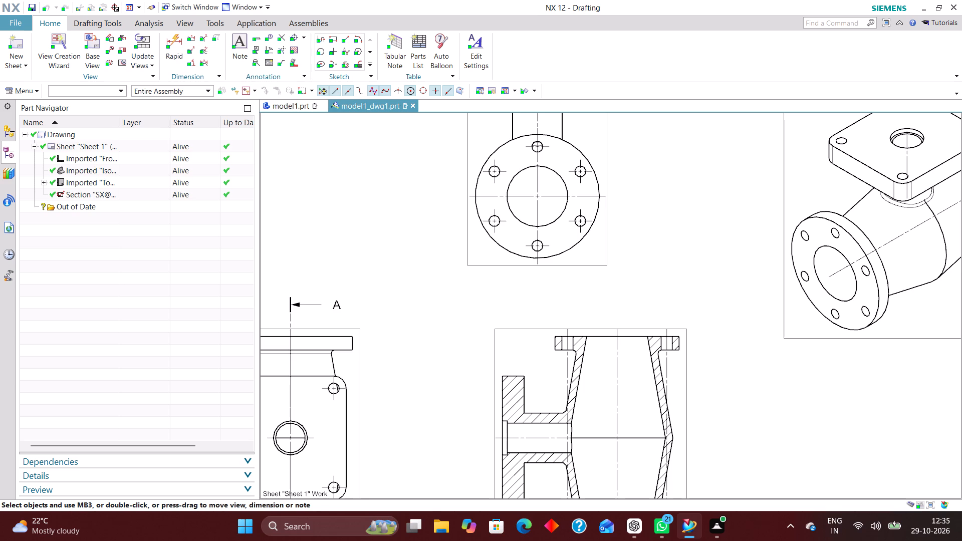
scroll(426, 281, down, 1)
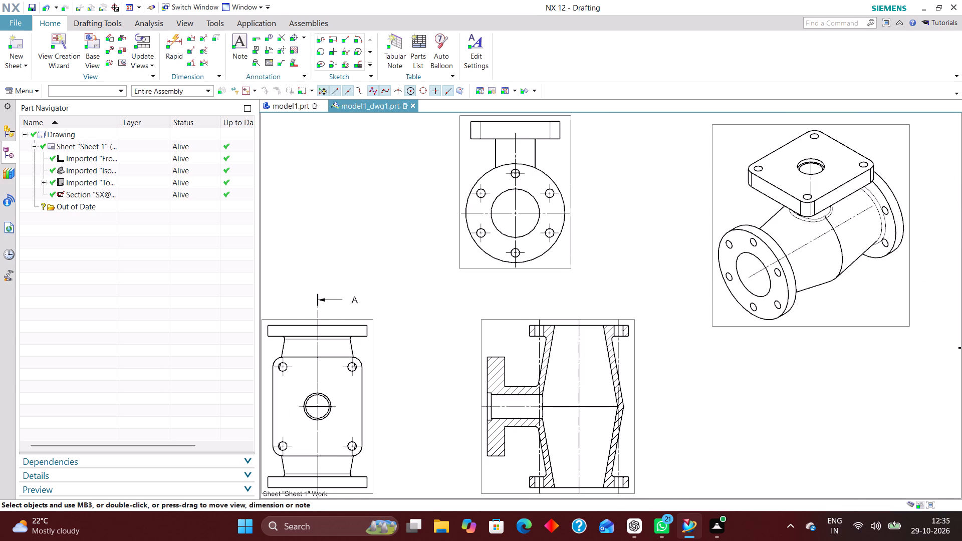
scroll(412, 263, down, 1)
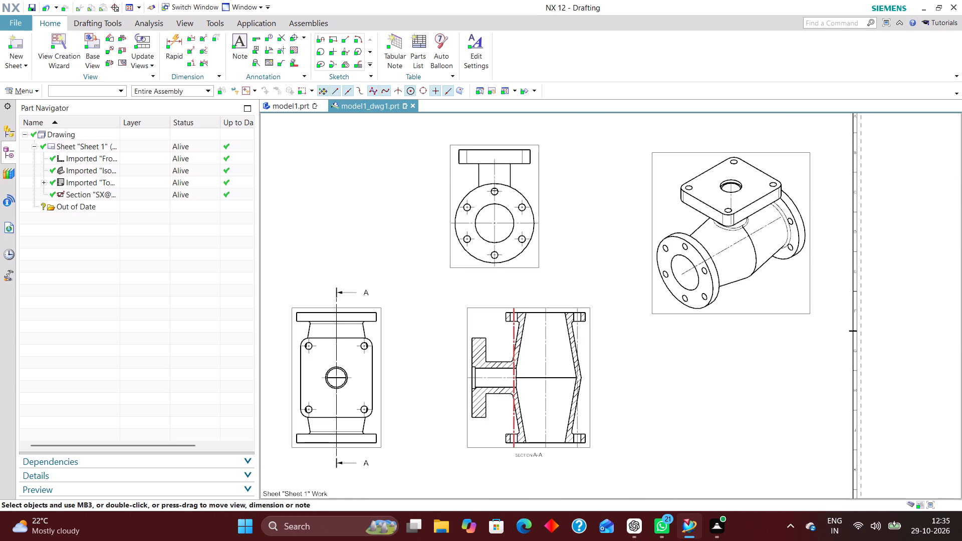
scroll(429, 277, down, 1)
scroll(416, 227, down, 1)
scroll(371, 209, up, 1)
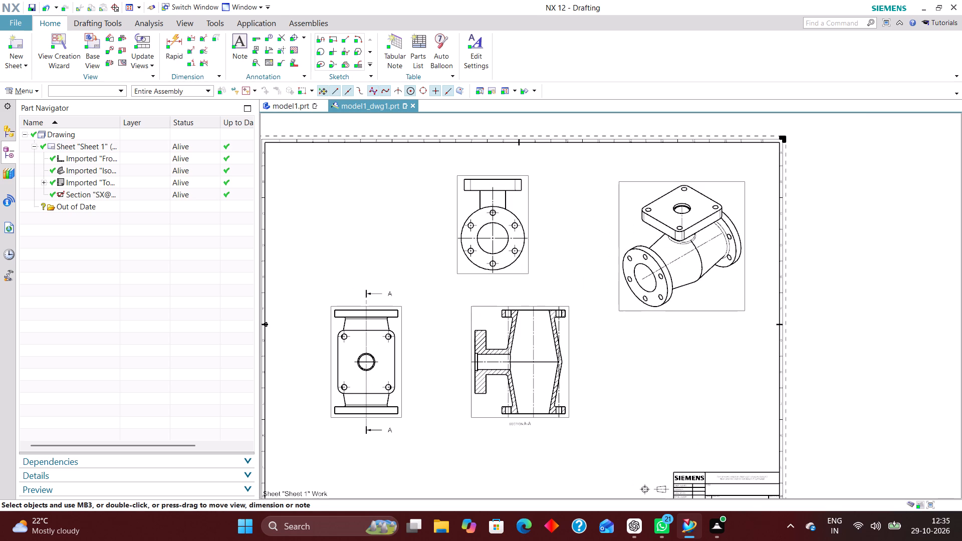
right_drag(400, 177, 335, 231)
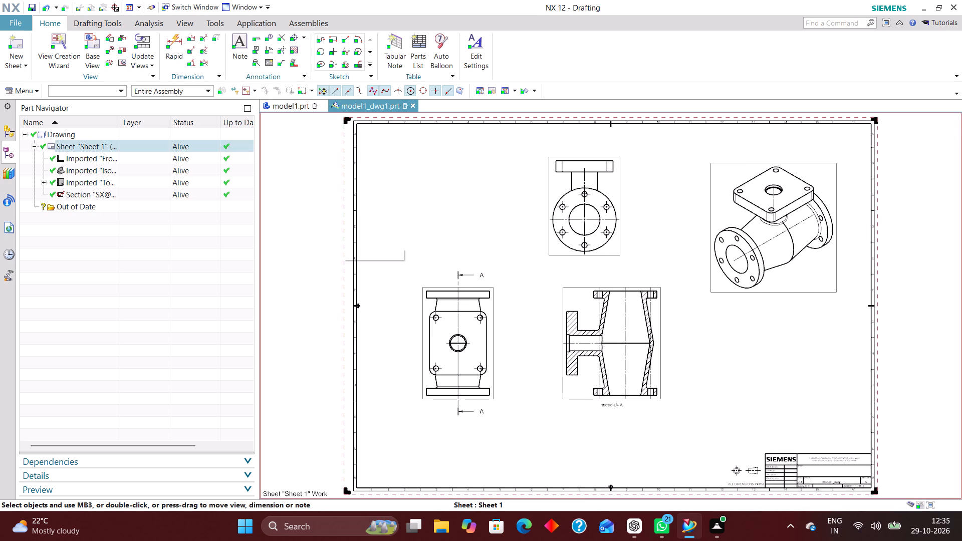
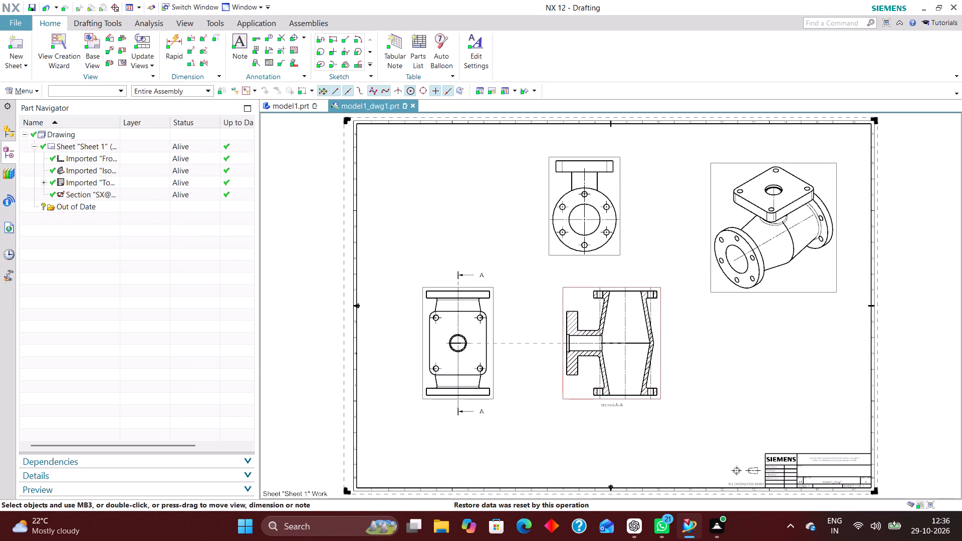
Shift the section view slightly down and to the right, widening the gap below the Front view and keeping it aligned with the Top view.
drag(566, 287, 575, 285)
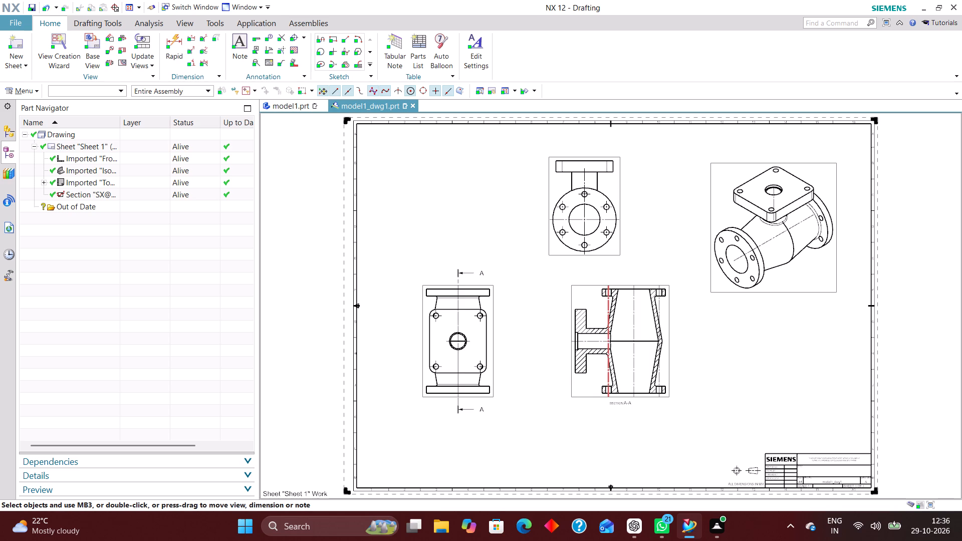
scroll(526, 322, down, 1)
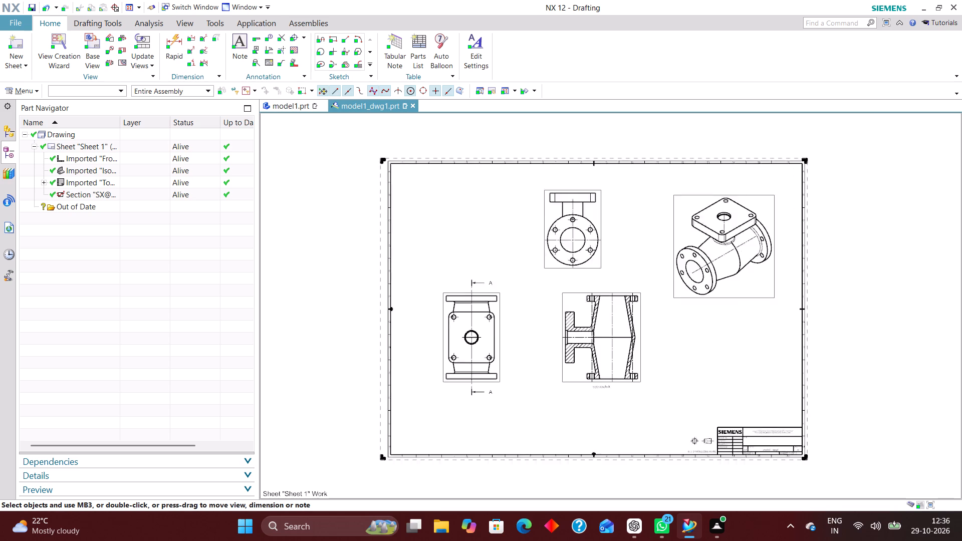
scroll(526, 322, down, 1)
scroll(534, 334, up, 3)
right_drag(550, 258, 499, 405)
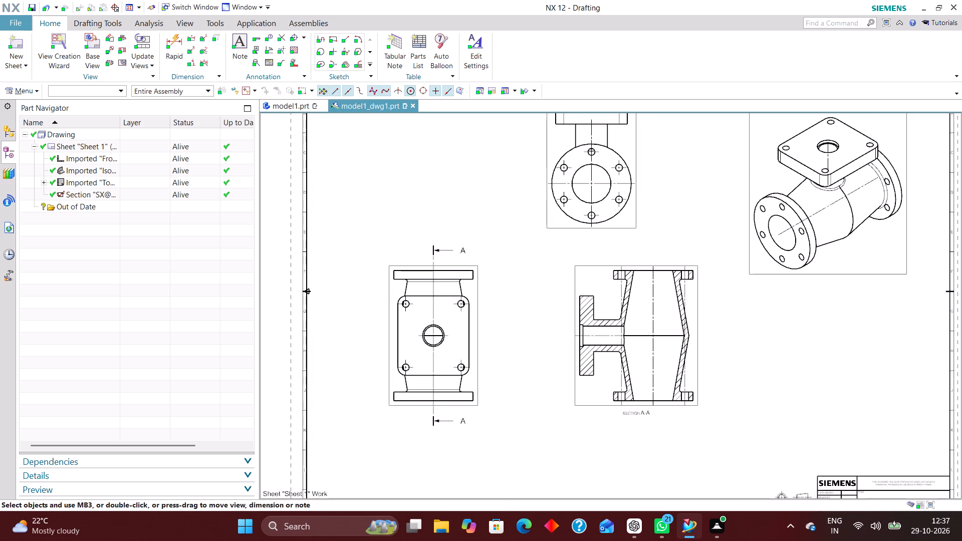
drag(594, 265, 587, 272)
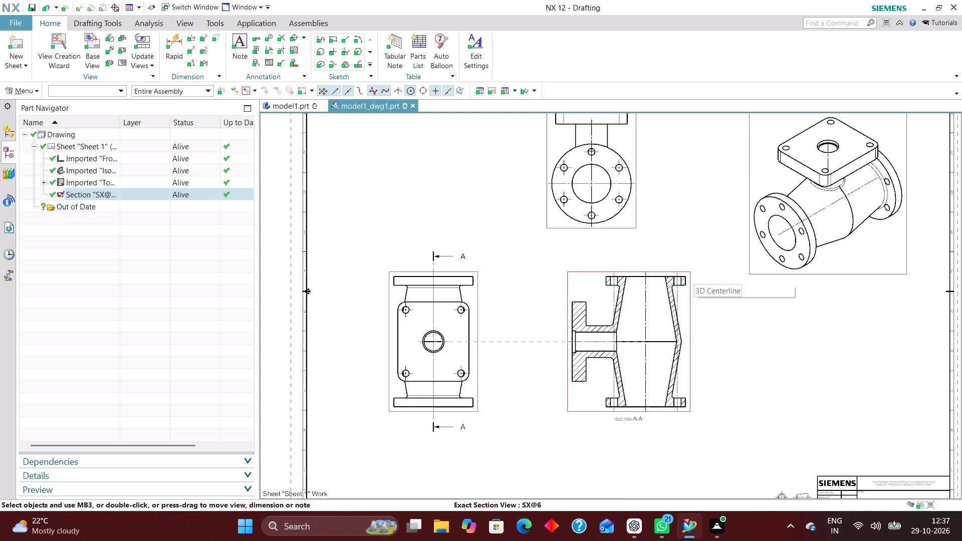
click(443, 202)
click(526, 457)
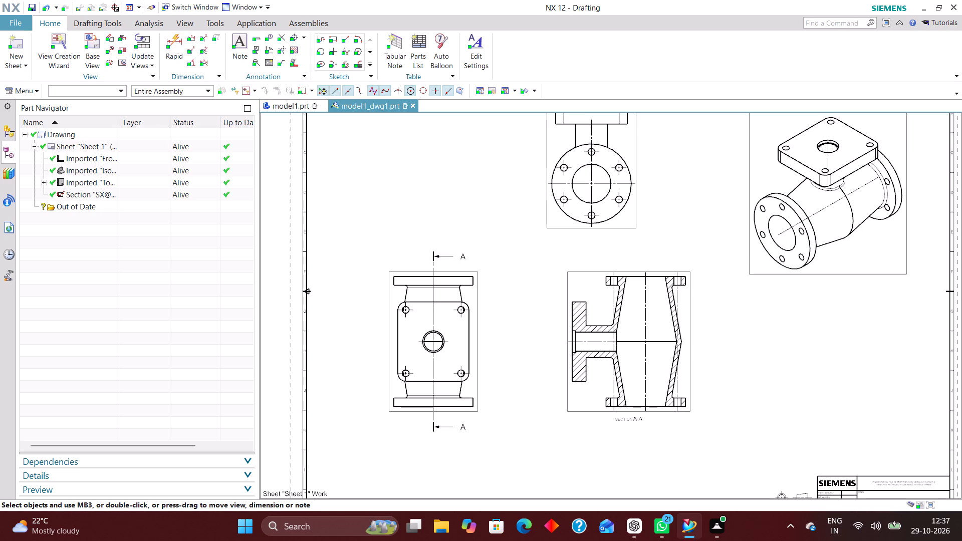
scroll(716, 428, down, 1)
scroll(686, 294, up, 2)
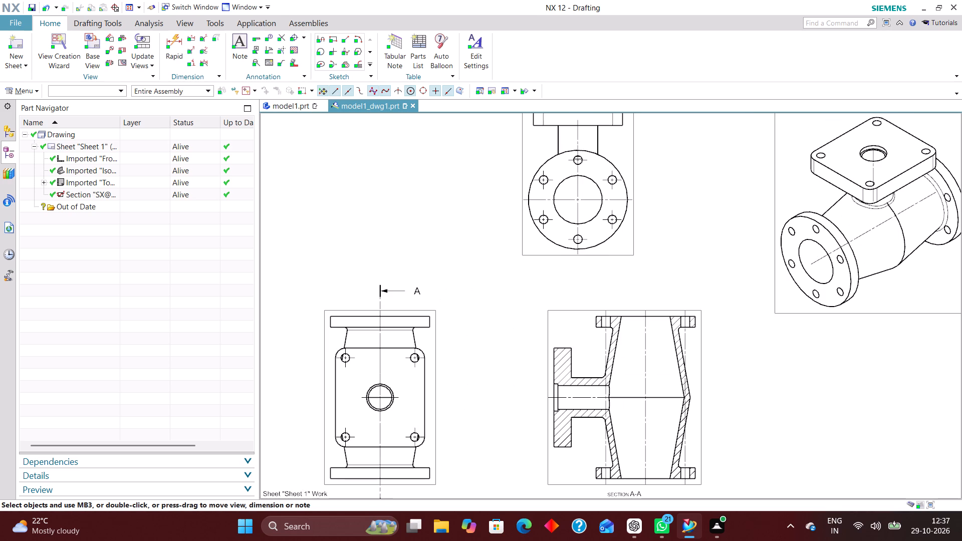
scroll(638, 287, down, 1)
scroll(694, 365, up, 2)
drag(684, 373, 694, 396)
Nudge the Top view slightly to the right, closer to the section view.
scroll(680, 296, down, 2)
right_drag(777, 324, 741, 377)
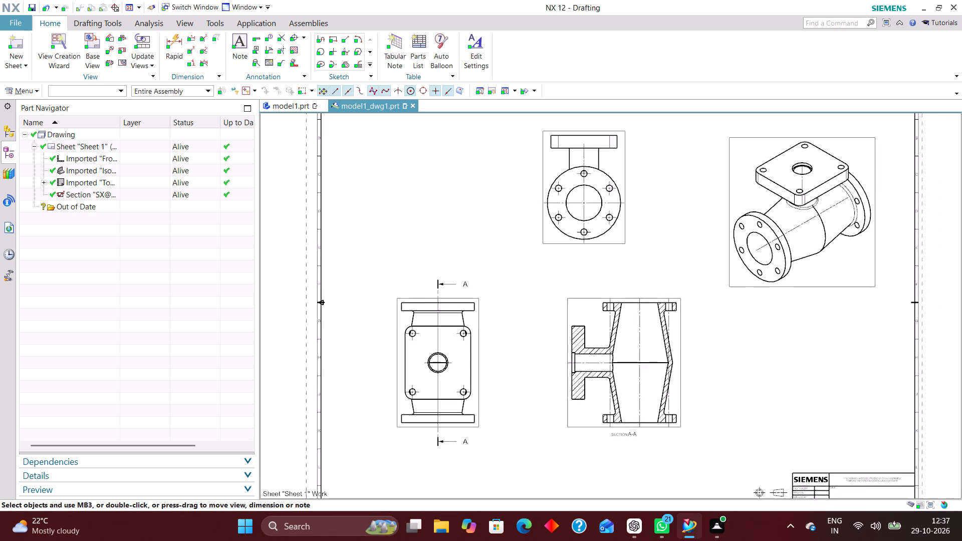
scroll(627, 389, up, 1)
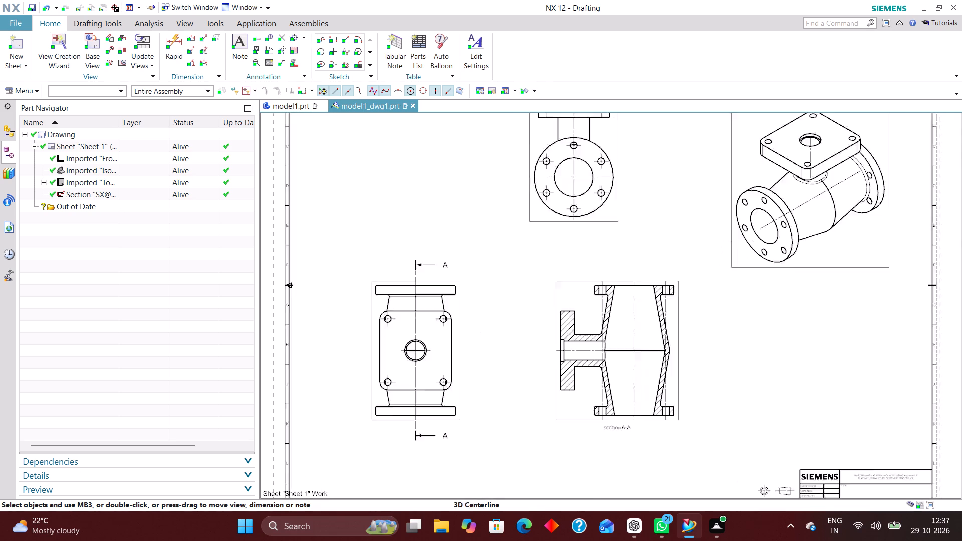
scroll(627, 389, up, 1)
scroll(628, 389, down, 1)
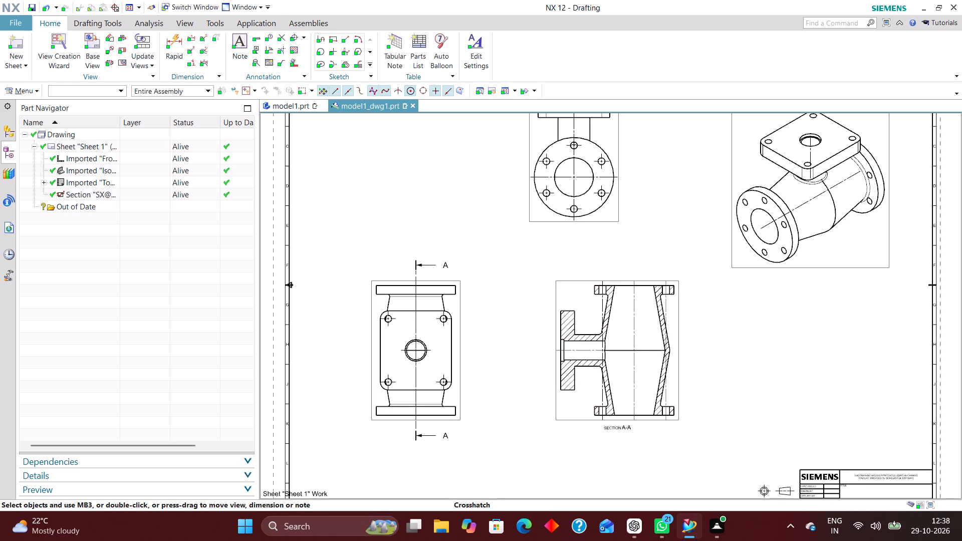
drag(460, 392, 466, 392)
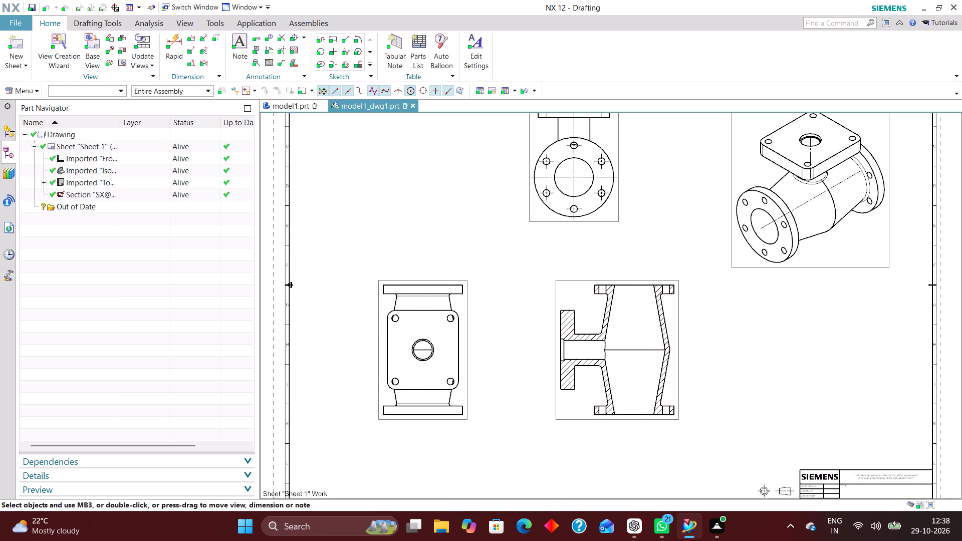
drag(466, 392, 465, 391)
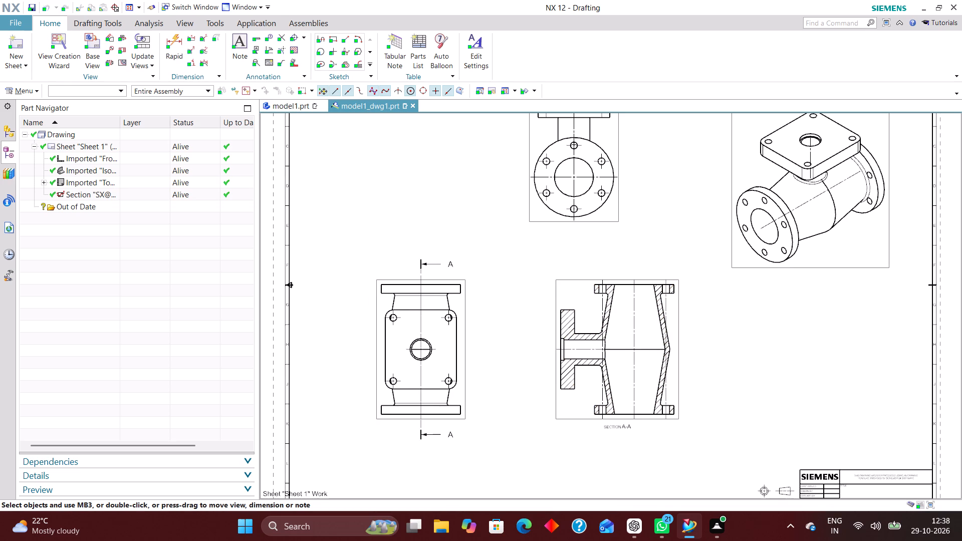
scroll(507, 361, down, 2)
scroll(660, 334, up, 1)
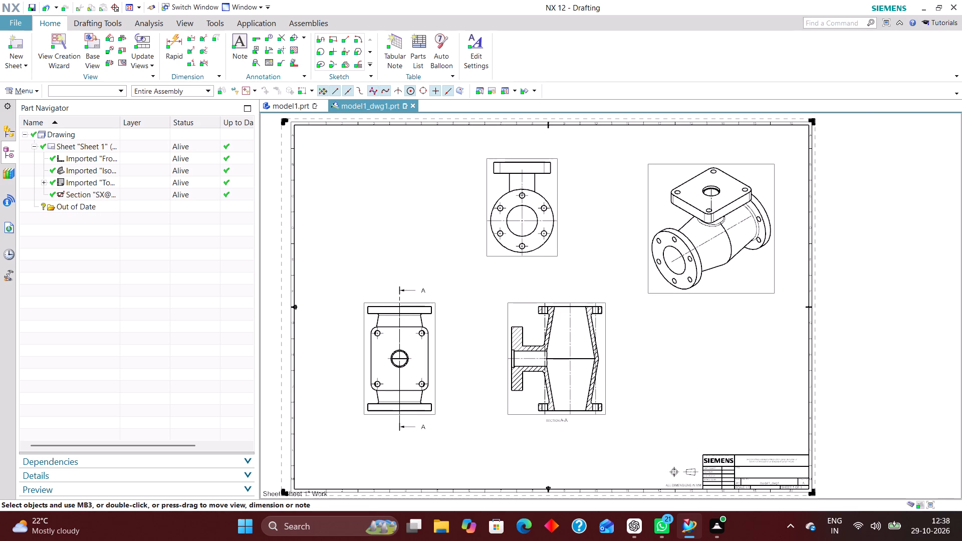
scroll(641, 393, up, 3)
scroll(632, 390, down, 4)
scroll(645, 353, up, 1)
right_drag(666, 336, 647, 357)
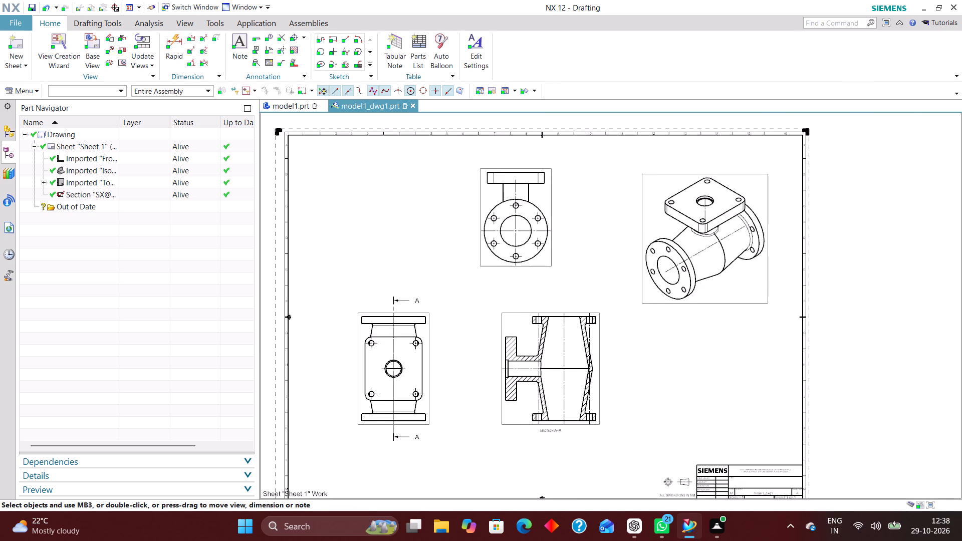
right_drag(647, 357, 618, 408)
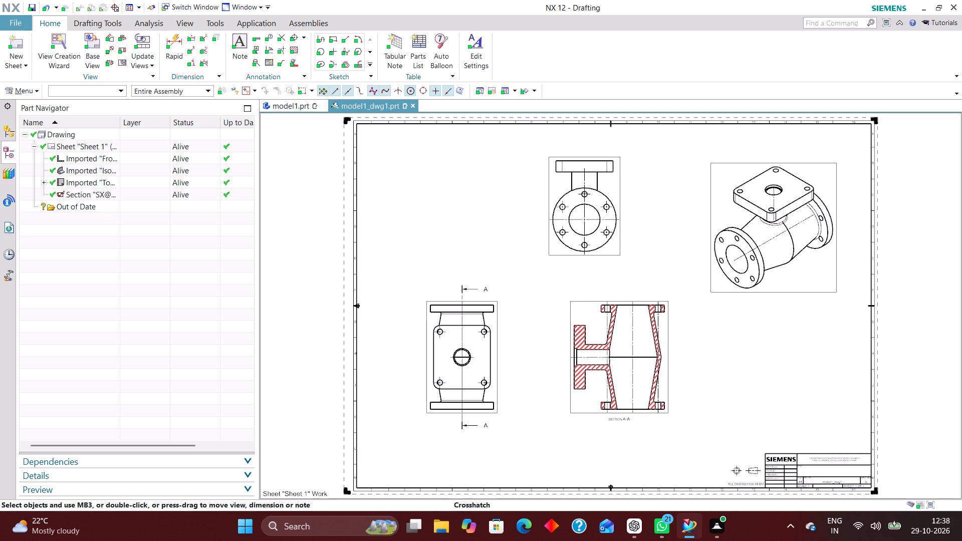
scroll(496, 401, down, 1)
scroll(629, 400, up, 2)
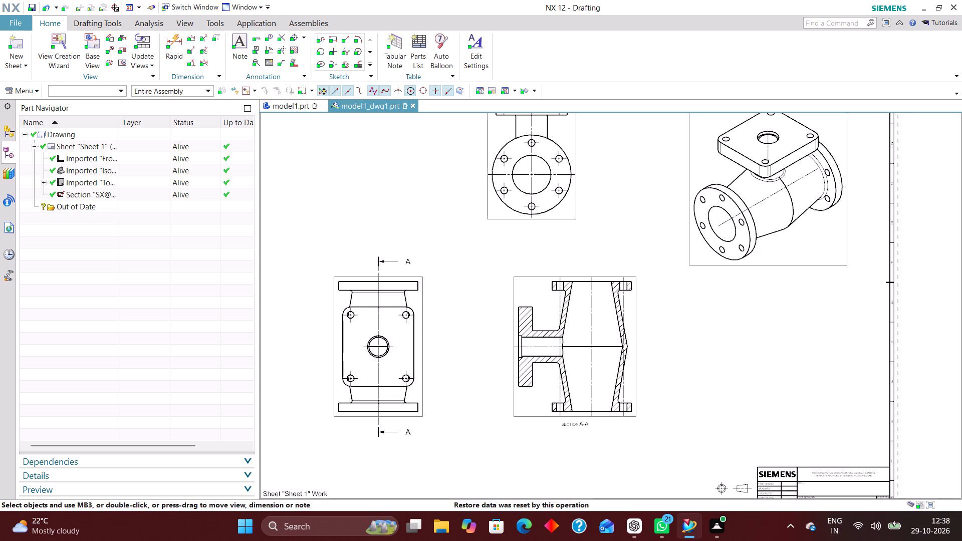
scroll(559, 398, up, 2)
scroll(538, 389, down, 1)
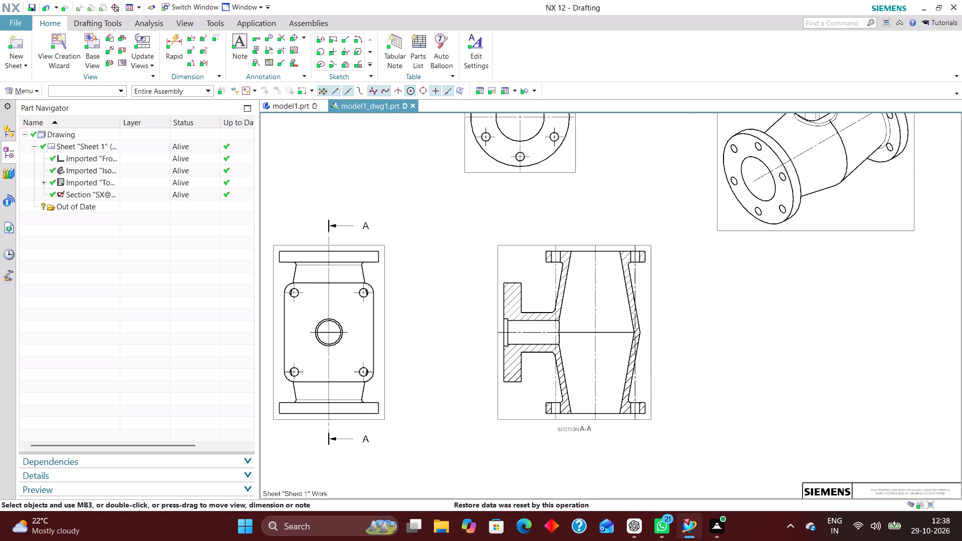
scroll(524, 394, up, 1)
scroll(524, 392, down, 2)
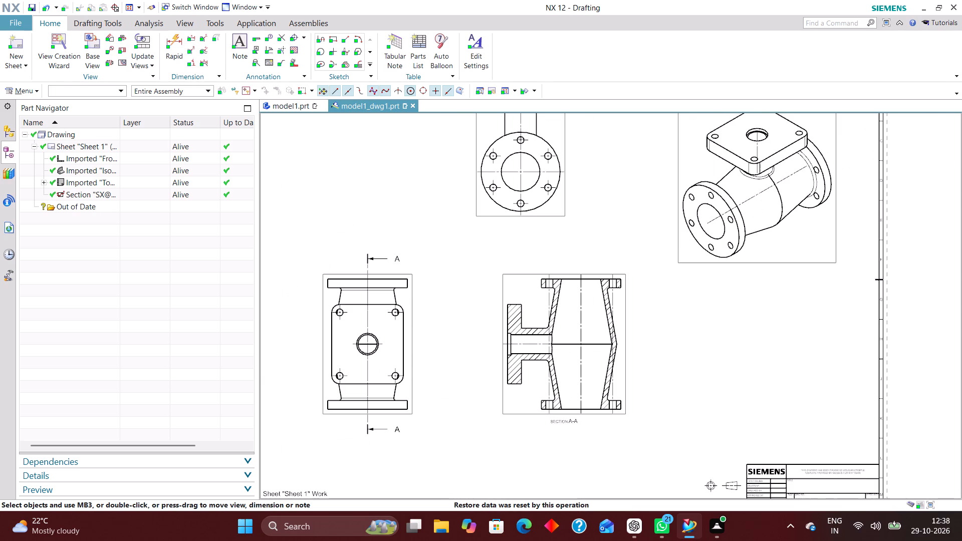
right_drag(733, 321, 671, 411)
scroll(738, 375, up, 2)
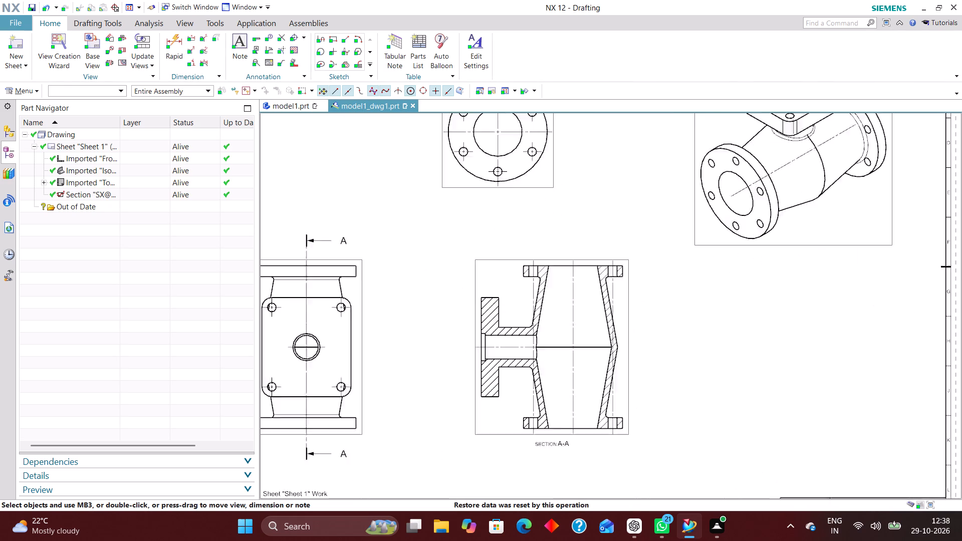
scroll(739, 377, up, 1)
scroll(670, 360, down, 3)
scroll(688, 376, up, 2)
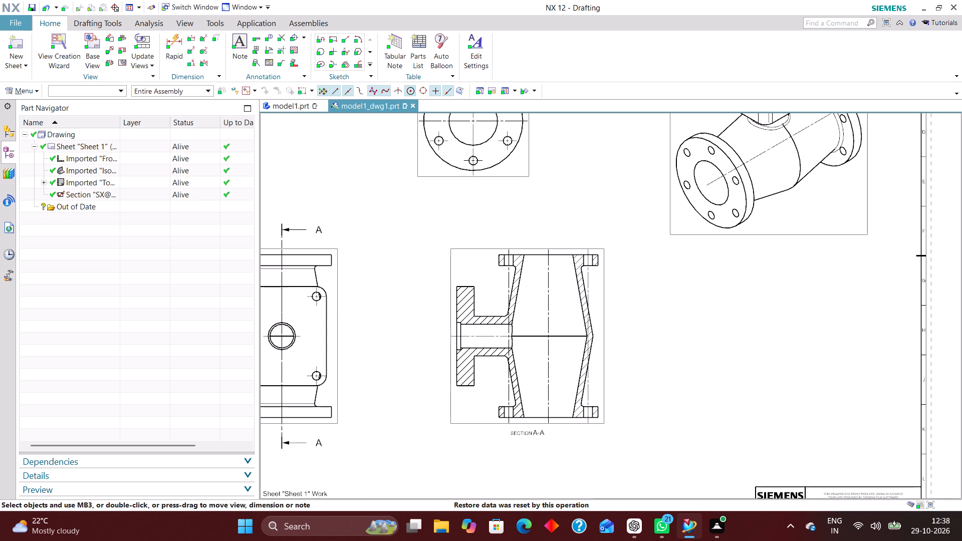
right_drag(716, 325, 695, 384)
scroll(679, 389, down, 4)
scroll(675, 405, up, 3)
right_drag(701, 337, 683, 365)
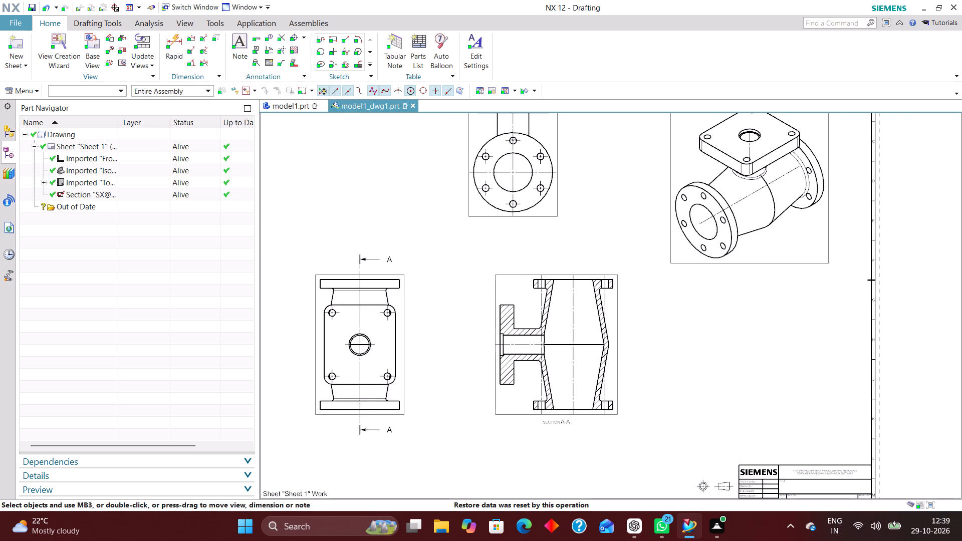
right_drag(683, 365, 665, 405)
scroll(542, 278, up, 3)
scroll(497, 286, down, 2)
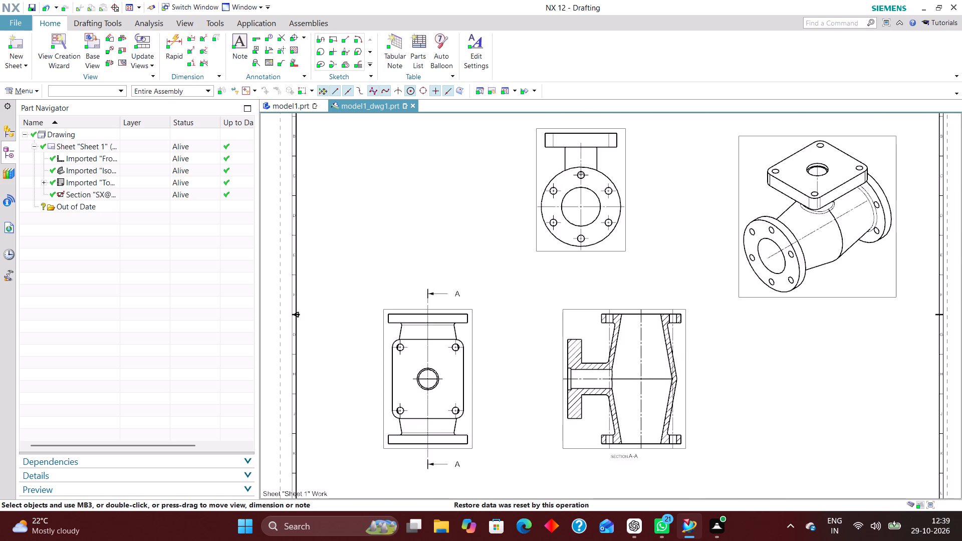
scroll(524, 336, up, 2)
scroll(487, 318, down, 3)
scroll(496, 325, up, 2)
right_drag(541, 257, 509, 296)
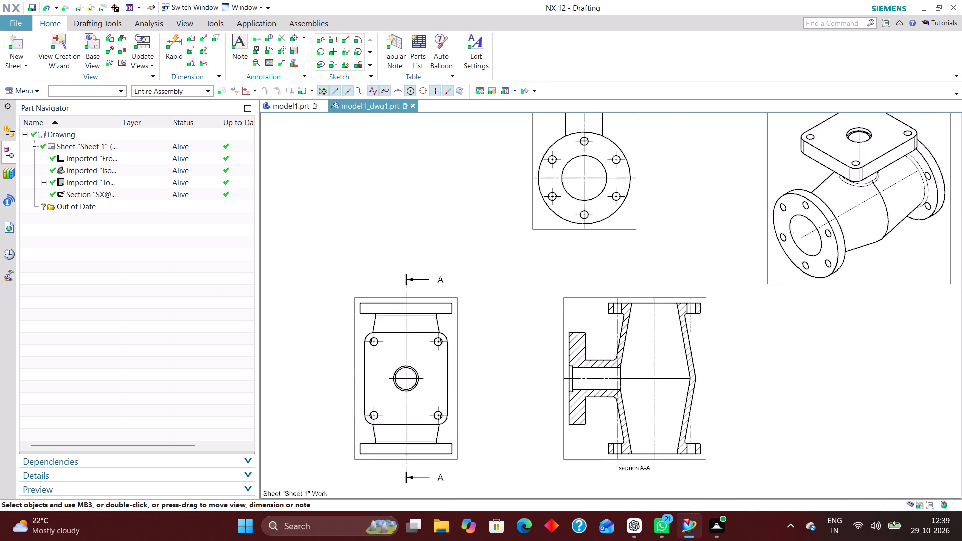
Nudge the Top view slightly left and up, away from the section view.
drag(425, 304, 420, 301)
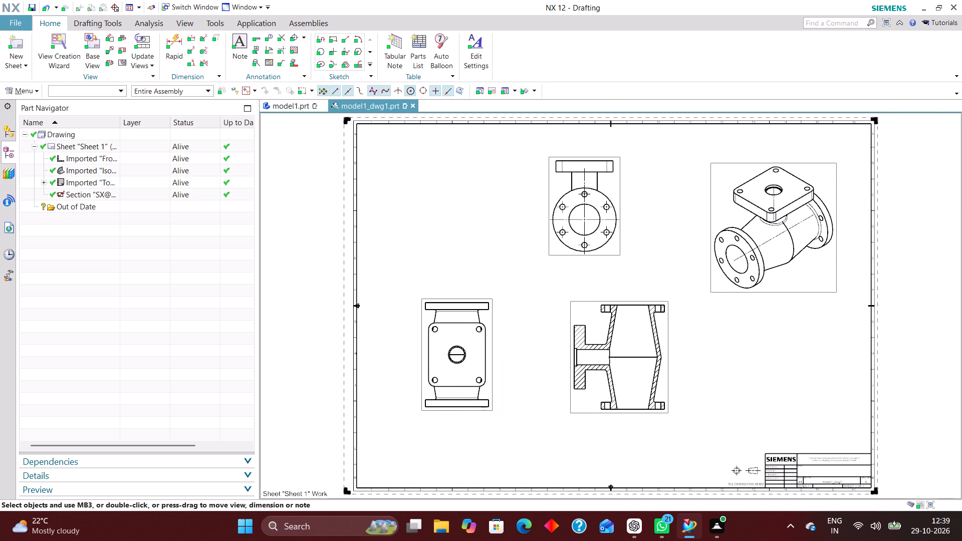
drag(420, 301, 417, 301)
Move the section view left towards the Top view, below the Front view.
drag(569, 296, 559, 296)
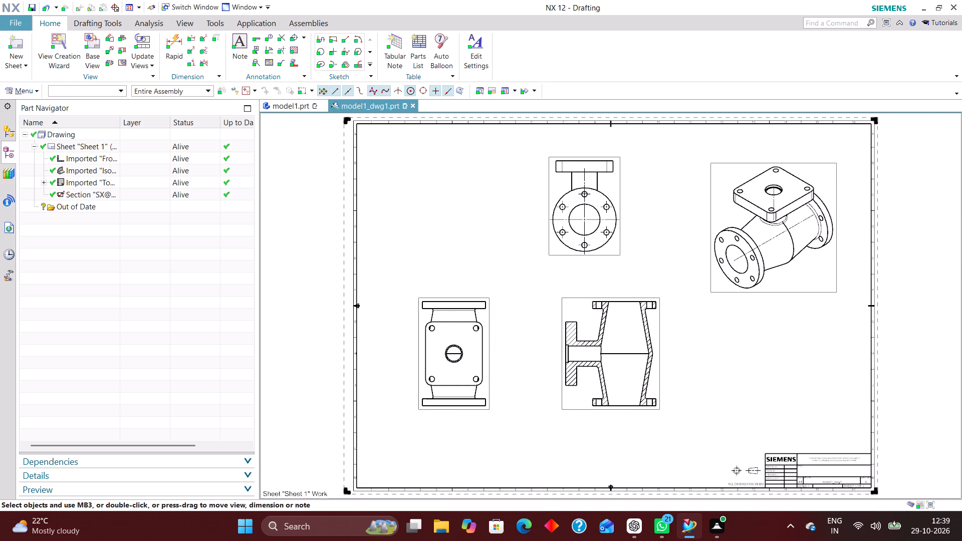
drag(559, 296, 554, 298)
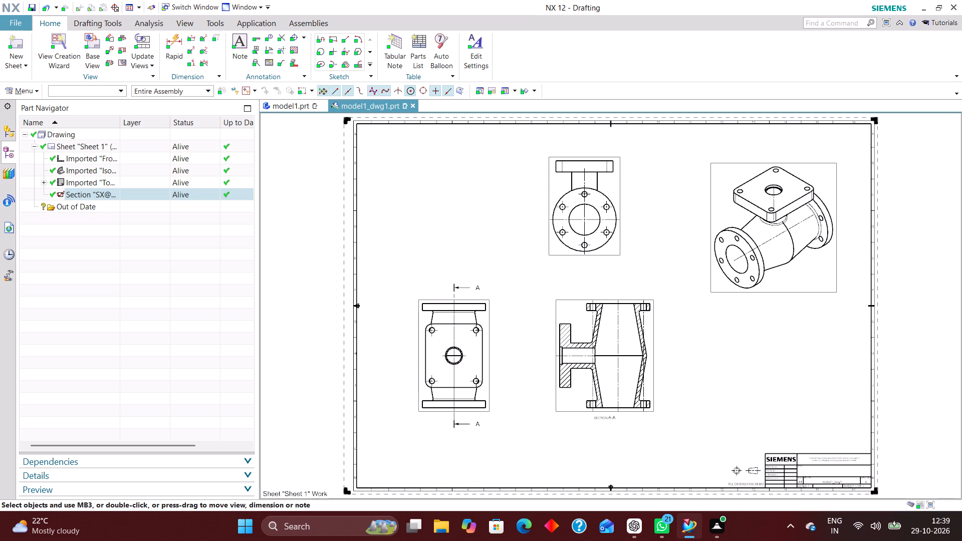
Delete the section view A-A beside the Top view, keeping its stand-alone section line.
scroll(480, 299, down, 1)
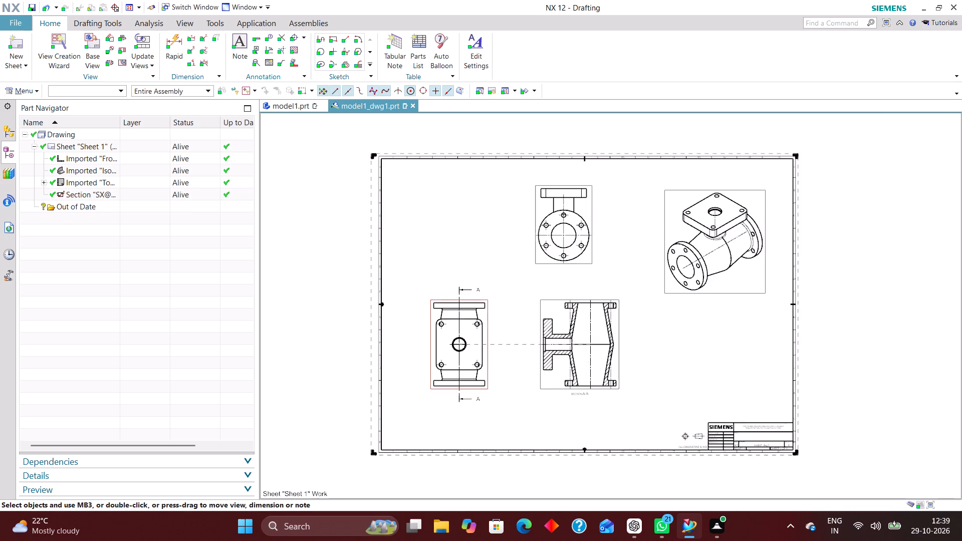
scroll(503, 304, up, 2)
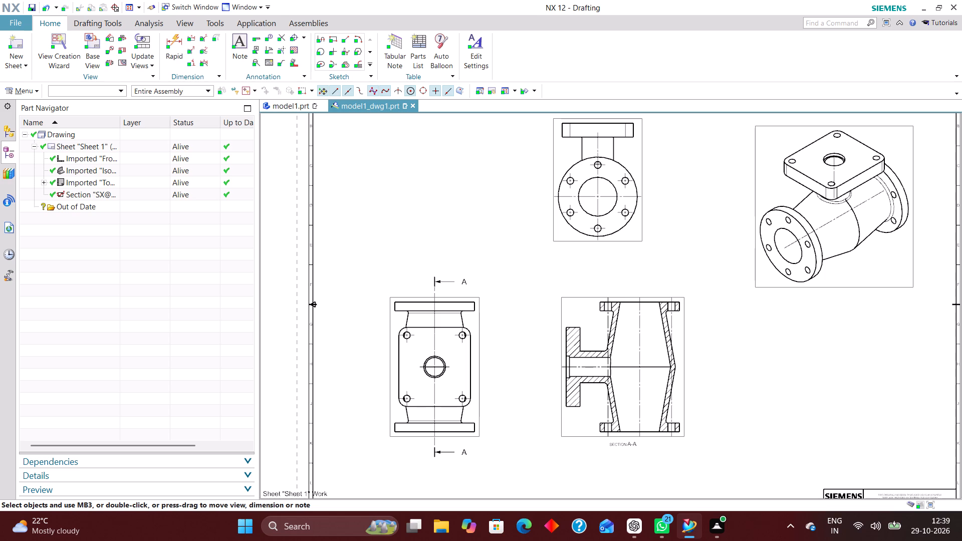
scroll(463, 220, down, 1)
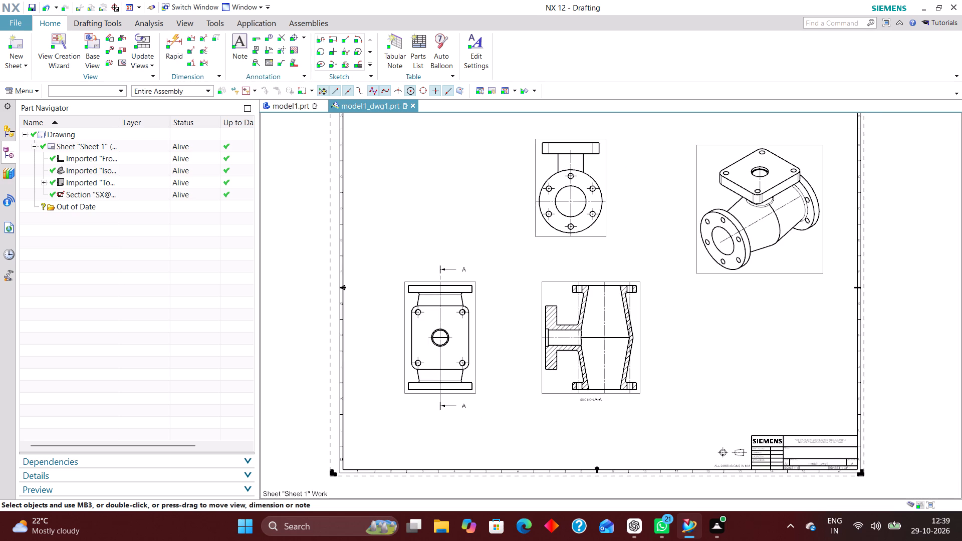
right_drag(582, 278, 515, 256)
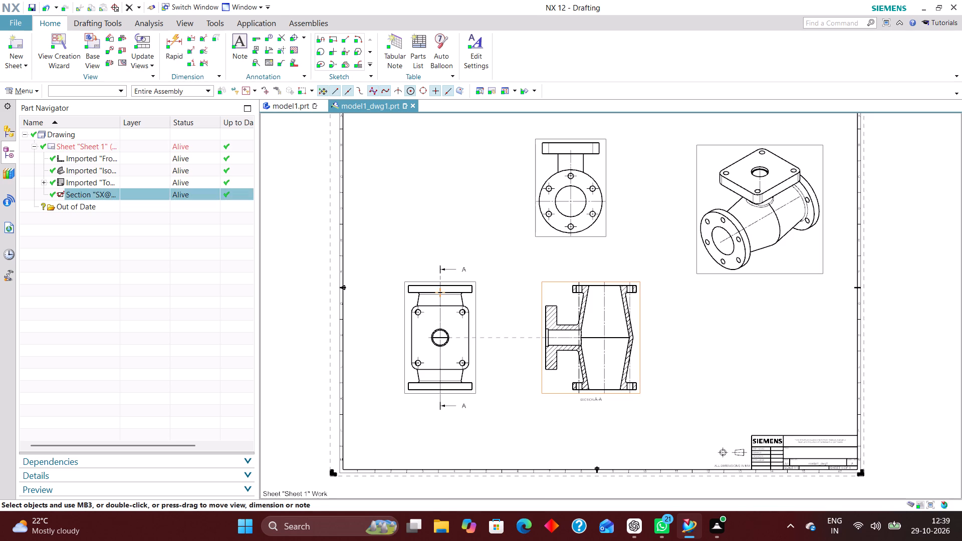
click(605, 286)
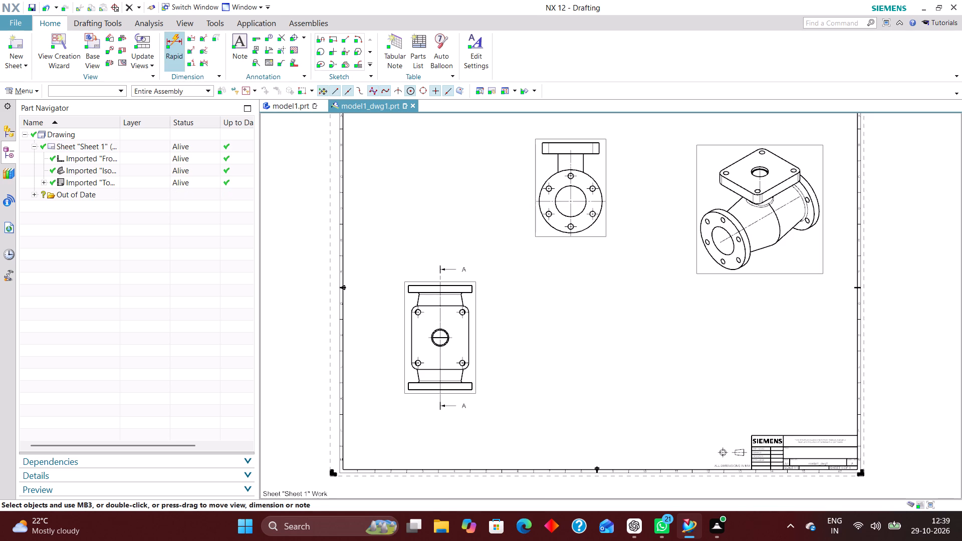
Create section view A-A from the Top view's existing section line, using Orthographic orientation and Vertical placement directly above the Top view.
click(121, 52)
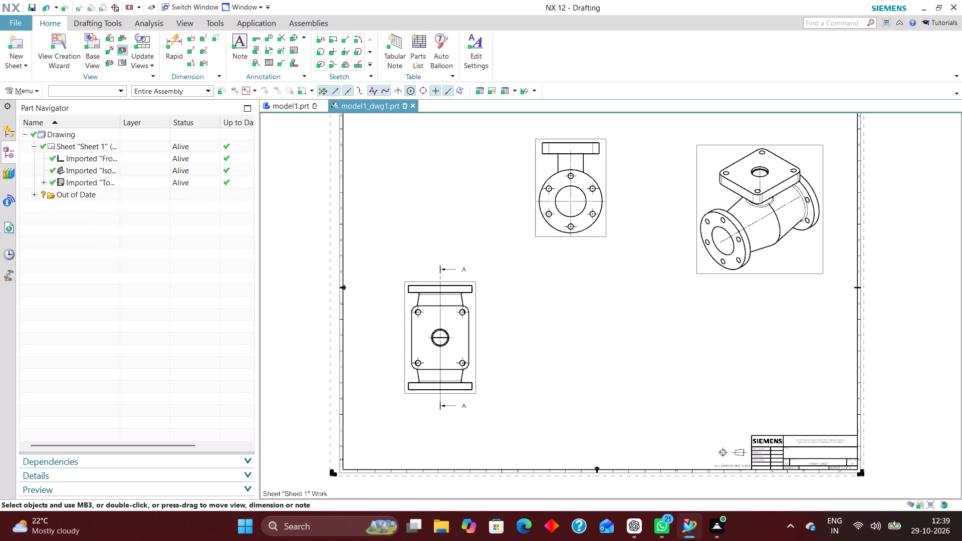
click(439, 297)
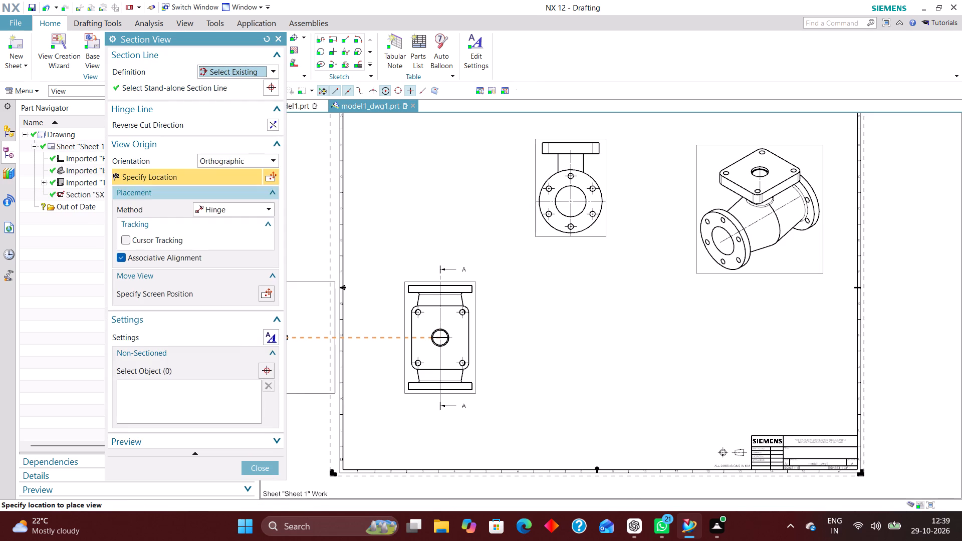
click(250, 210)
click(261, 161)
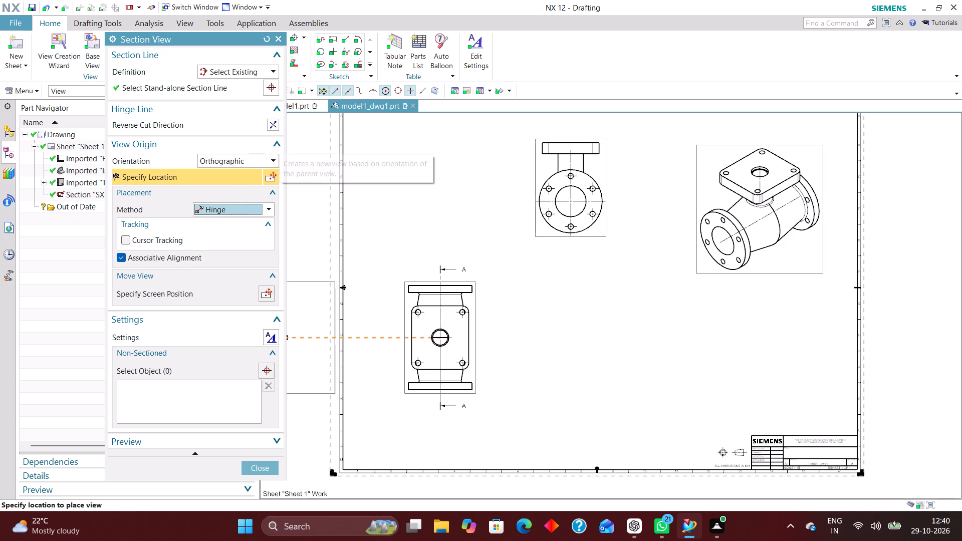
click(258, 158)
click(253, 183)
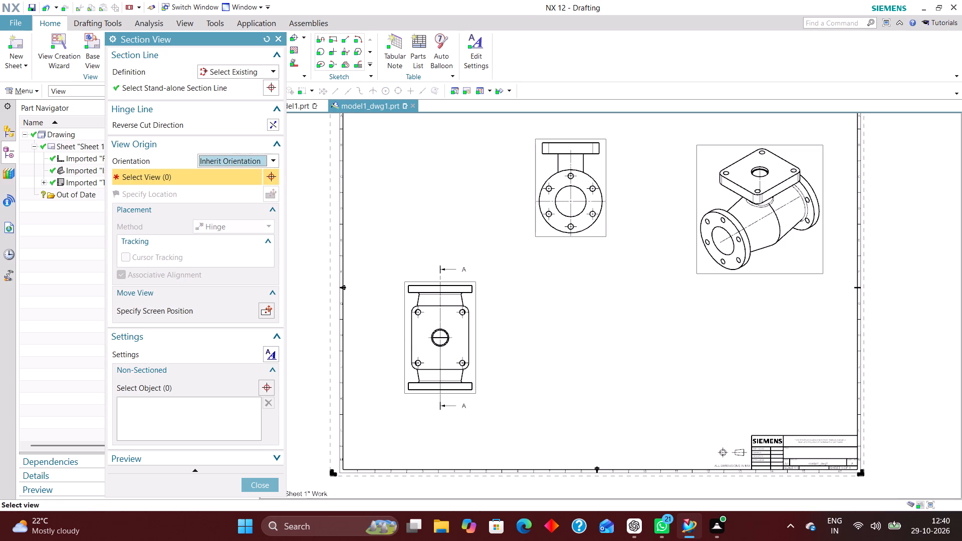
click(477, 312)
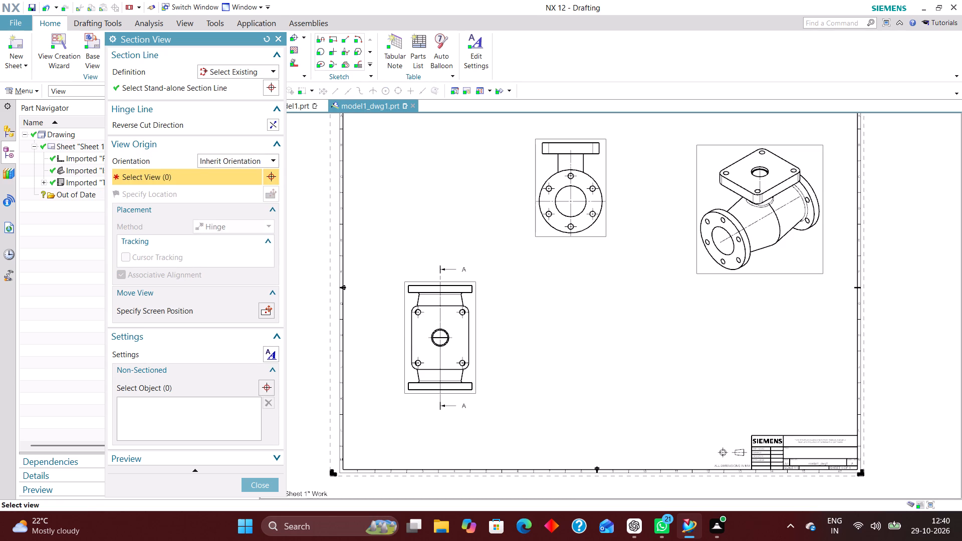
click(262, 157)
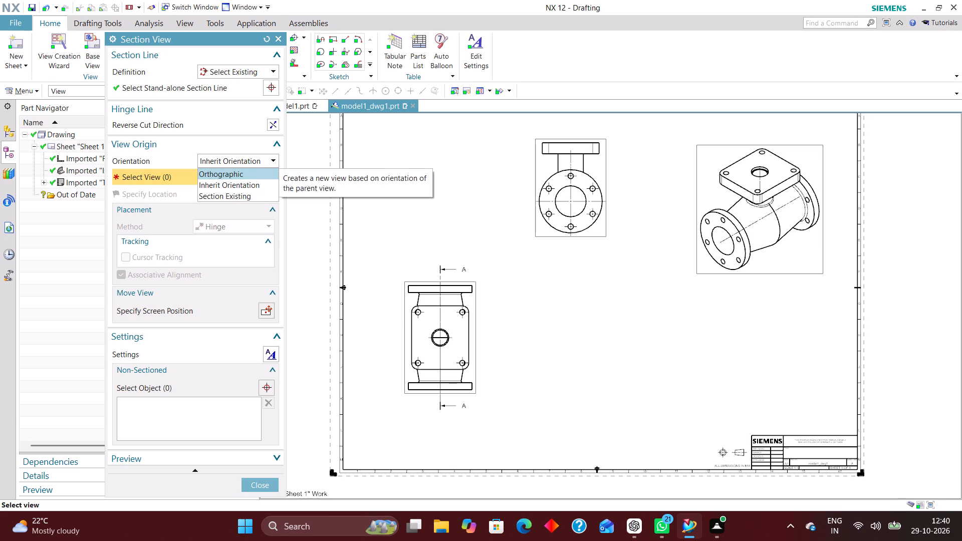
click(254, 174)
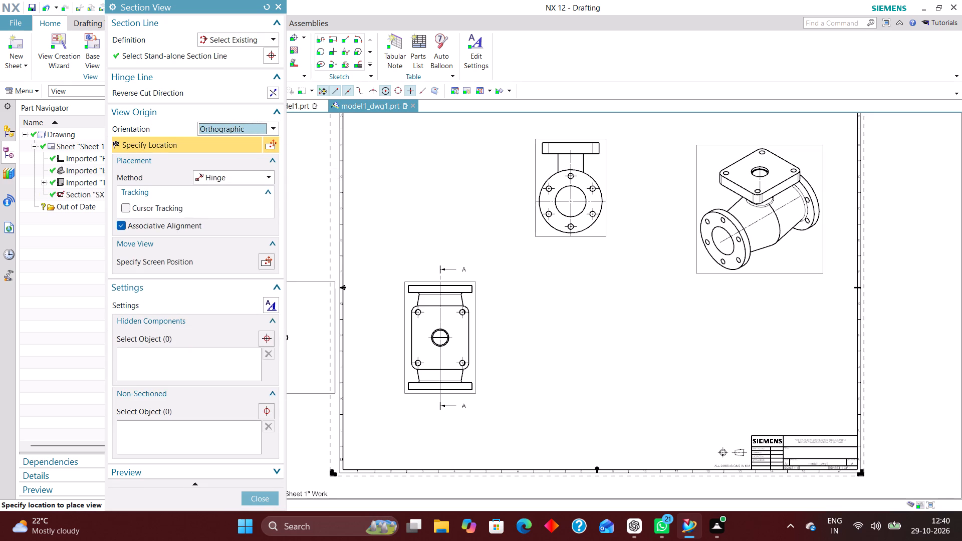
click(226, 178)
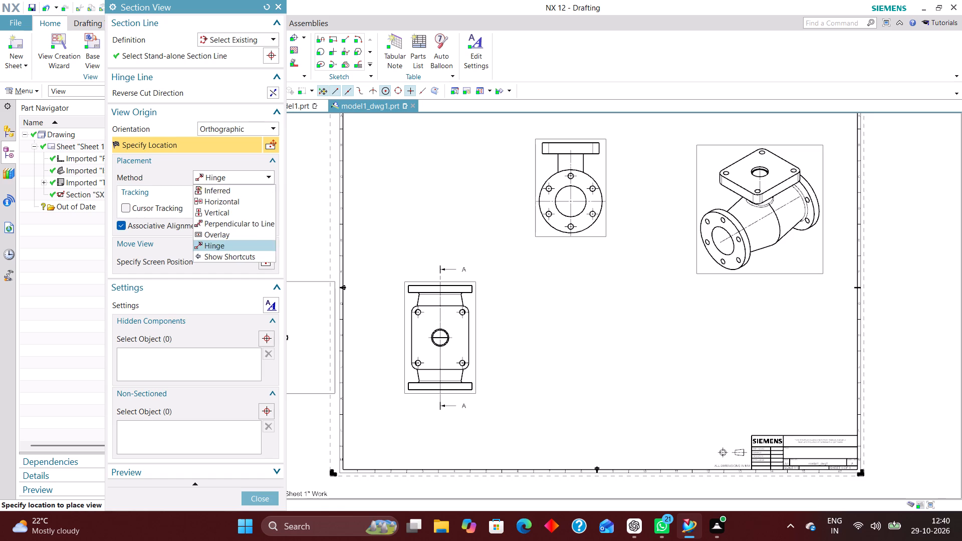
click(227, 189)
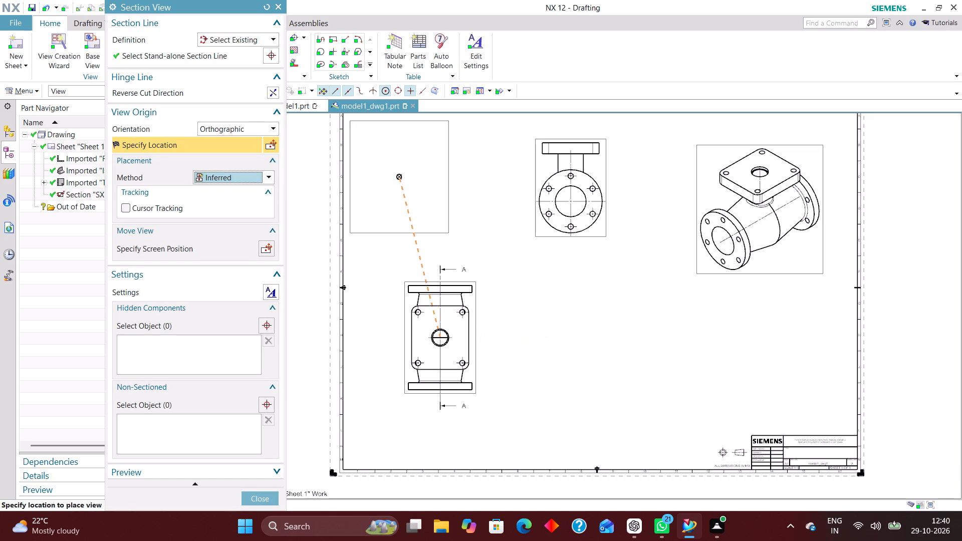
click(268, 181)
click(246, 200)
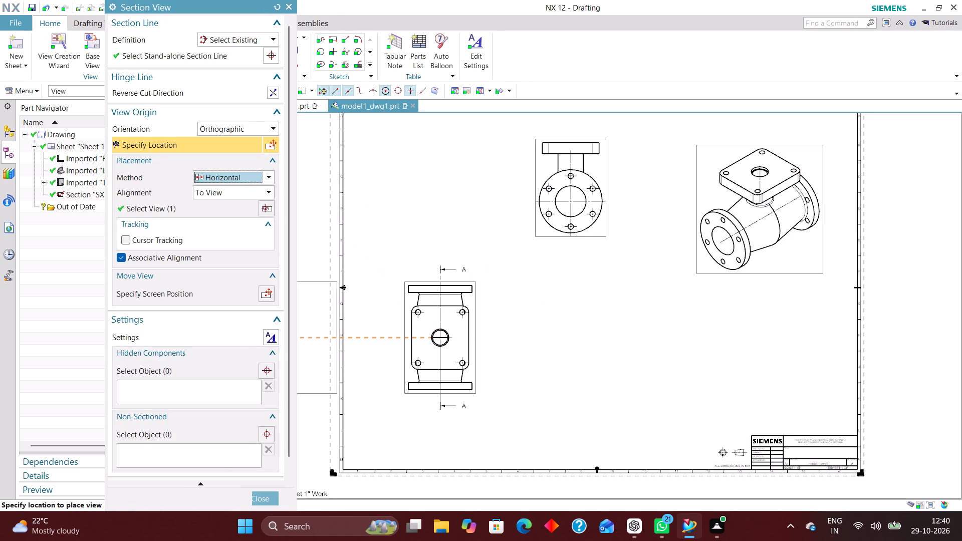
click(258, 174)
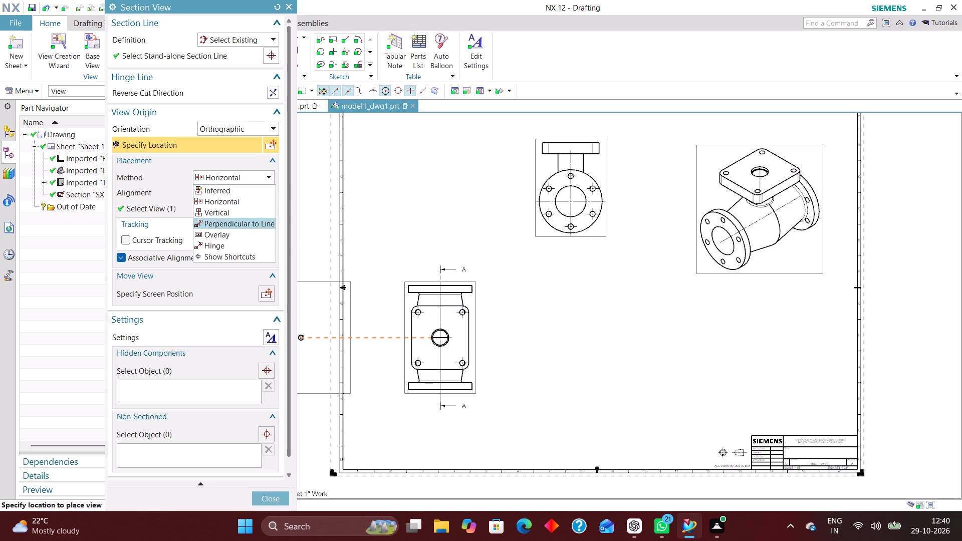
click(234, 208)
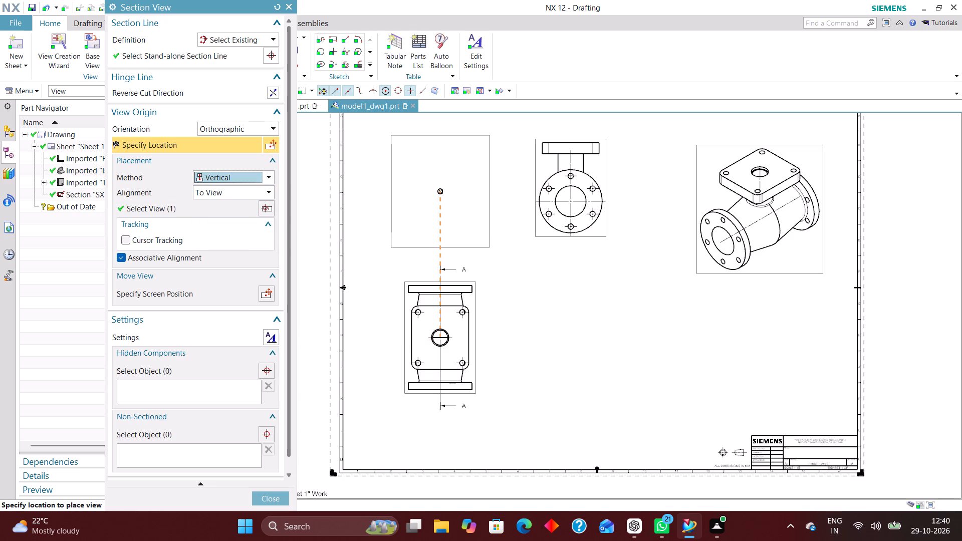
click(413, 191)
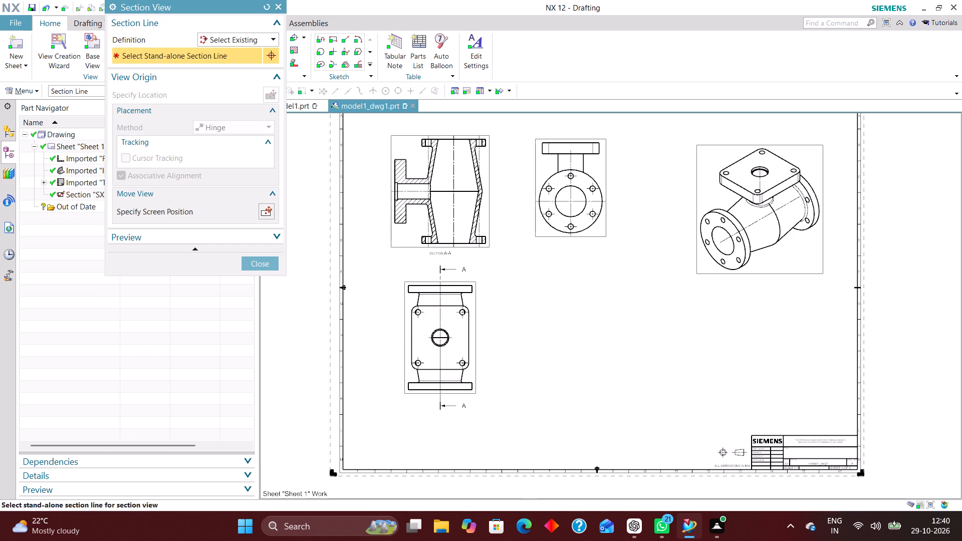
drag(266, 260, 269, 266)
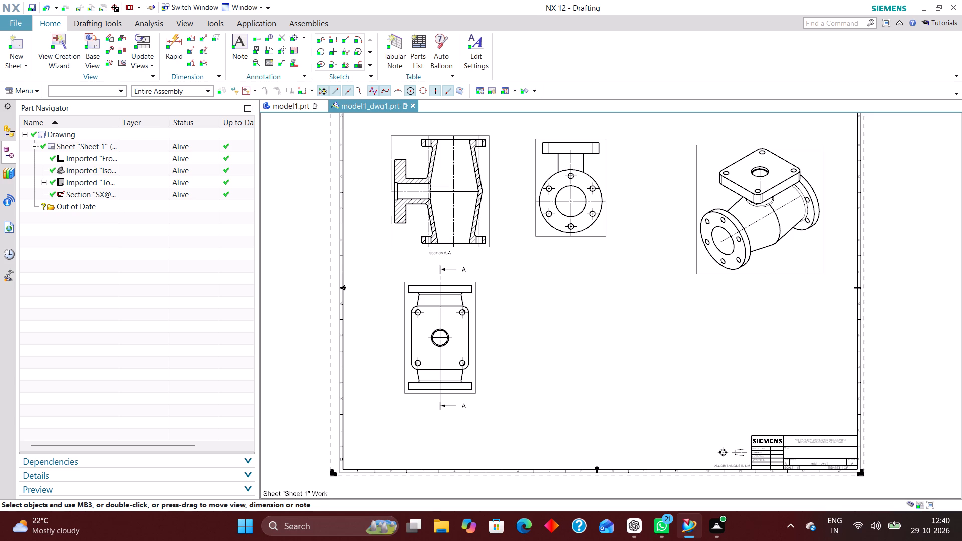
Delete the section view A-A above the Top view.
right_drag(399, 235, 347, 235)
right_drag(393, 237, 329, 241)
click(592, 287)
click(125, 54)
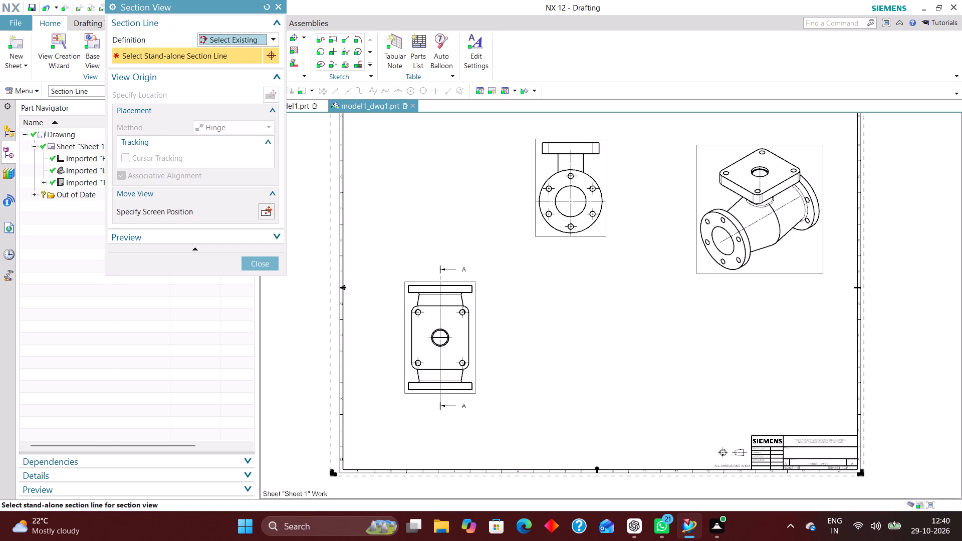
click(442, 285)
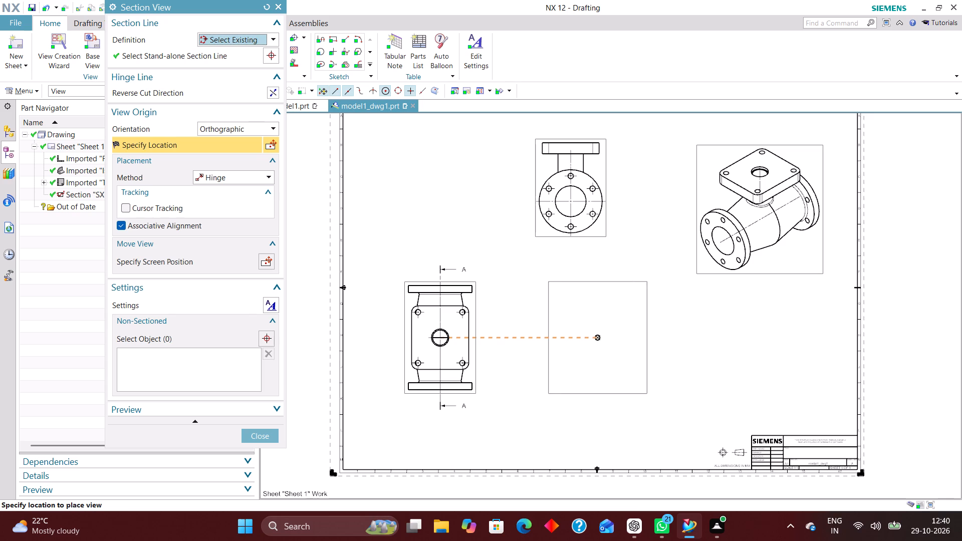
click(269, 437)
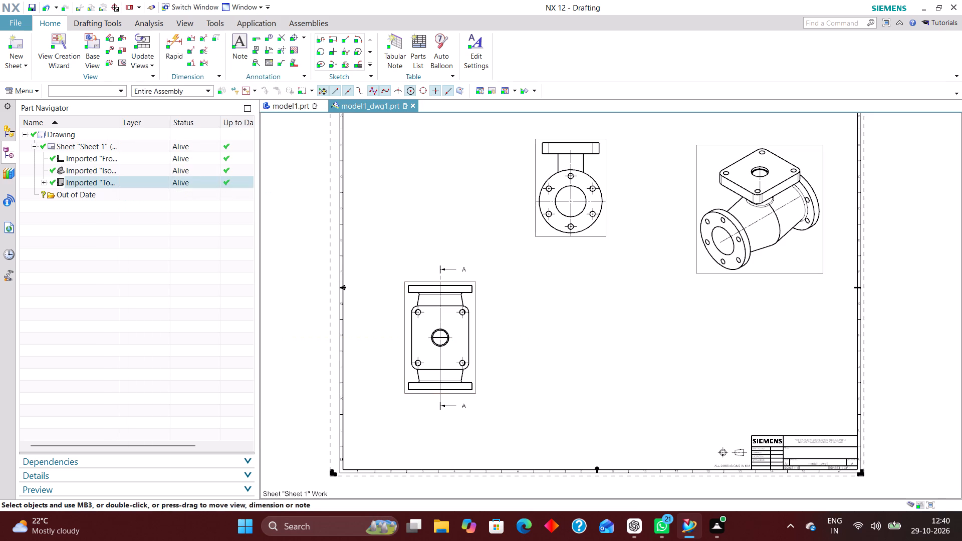
Delete the stand-alone section line A-A from the Top view.
right_drag(457, 270, 388, 270)
Rearrange the views so the Front view sits at the sheet's lower left and the Top view at its upper middle.
drag(461, 280, 465, 124)
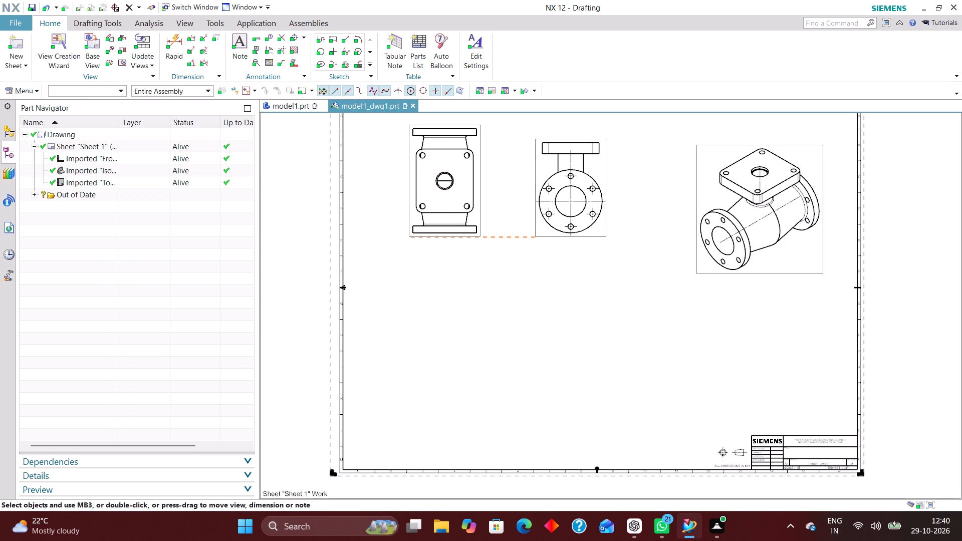
drag(465, 124, 465, 124)
drag(546, 235, 417, 379)
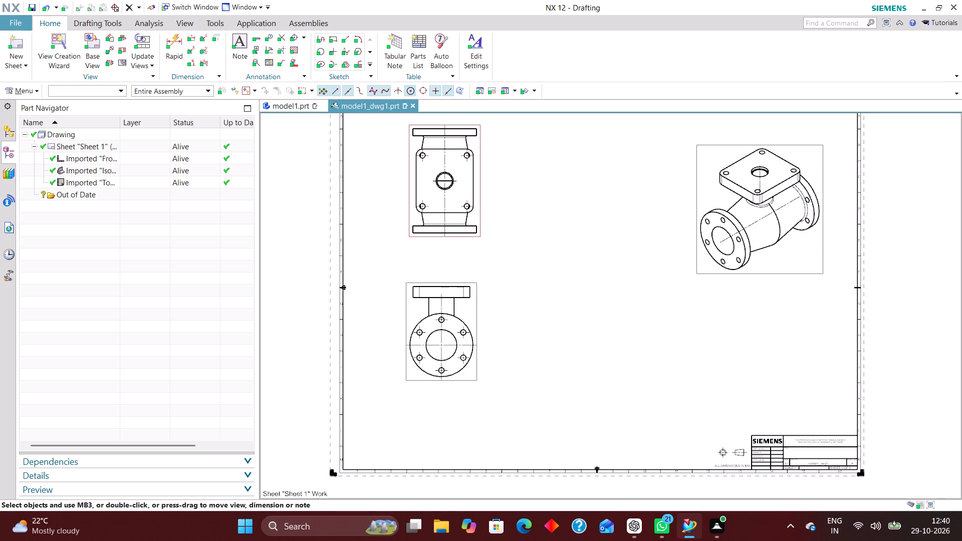
drag(481, 218, 608, 250)
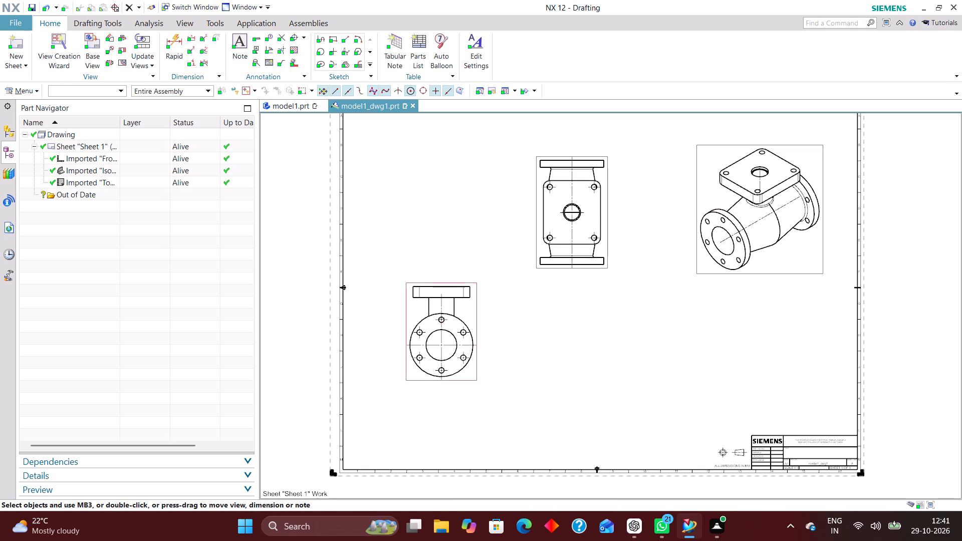
drag(476, 285, 486, 295)
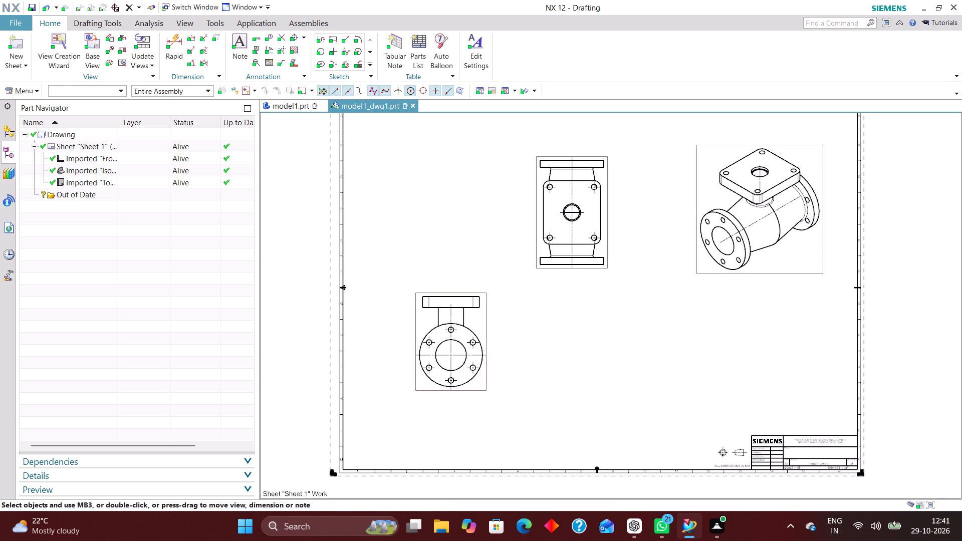
drag(476, 291, 488, 284)
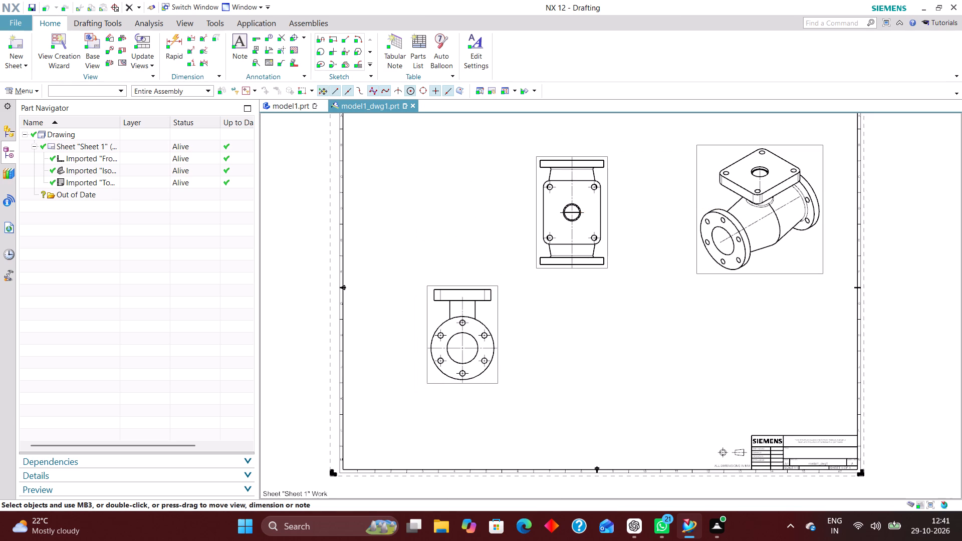
Start a section line on the Front view and sketch a vertical line through it from above the square flange to below the round flange.
click(123, 38)
click(498, 286)
scroll(413, 280, down, 2)
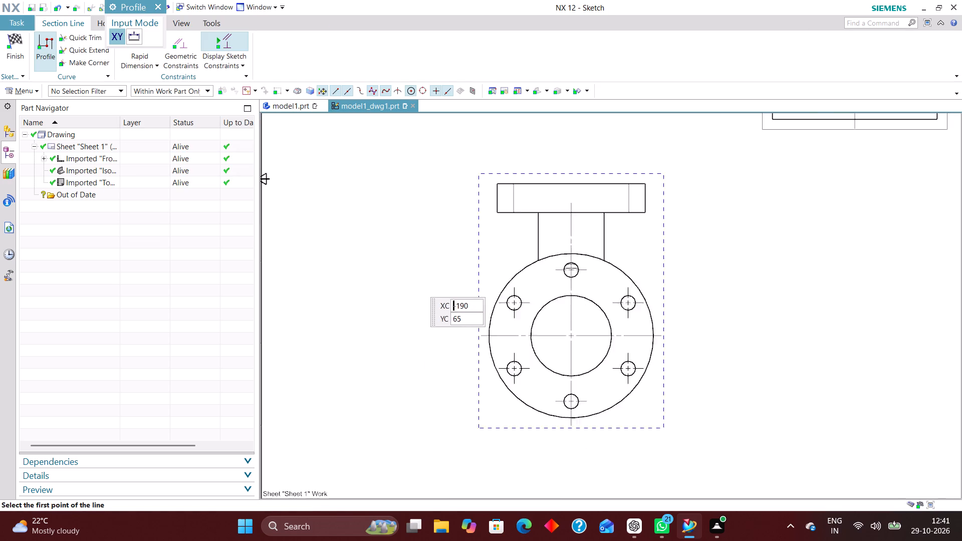
click(537, 159)
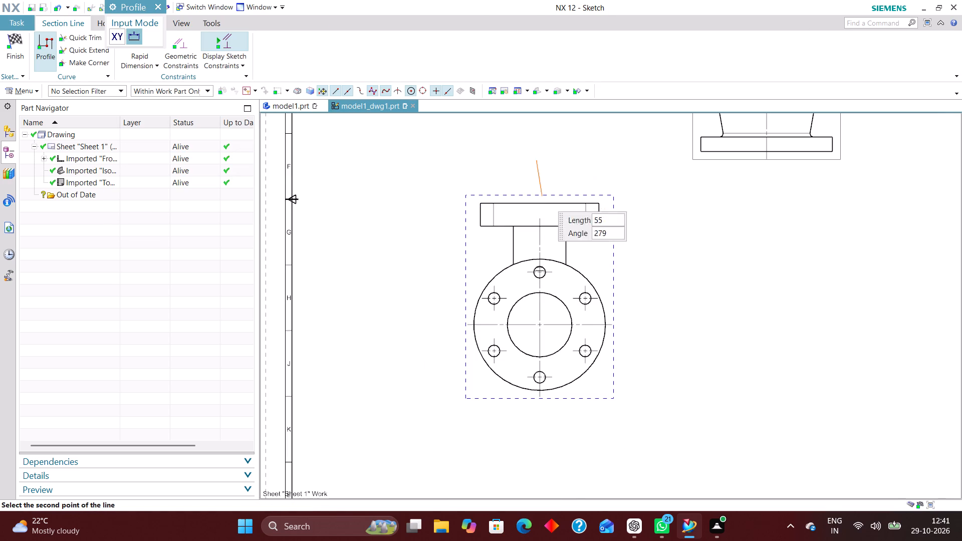
click(523, 429)
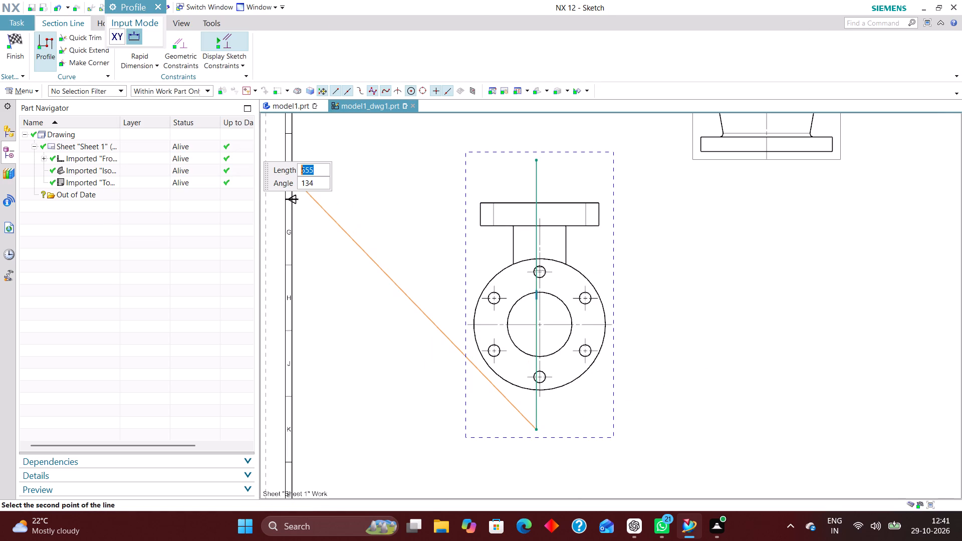
click(157, 7)
Constrain the section line sketch's midpoint coincident with the centre of the Front view's central bore.
click(181, 45)
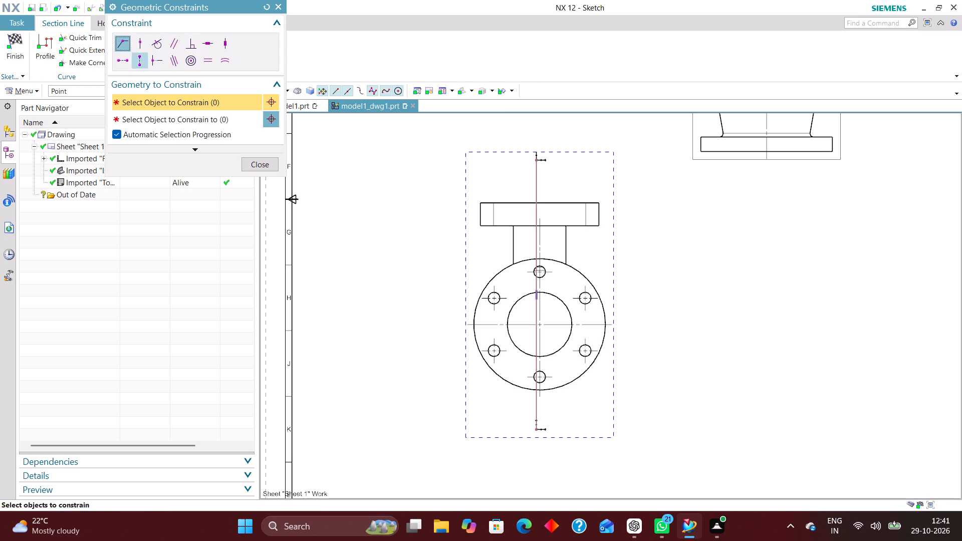
click(536, 297)
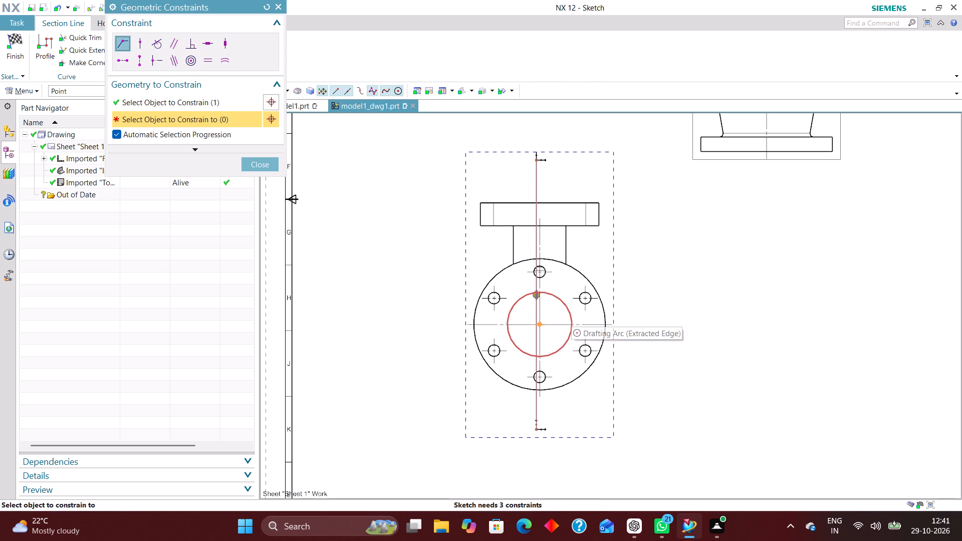
click(571, 314)
click(254, 166)
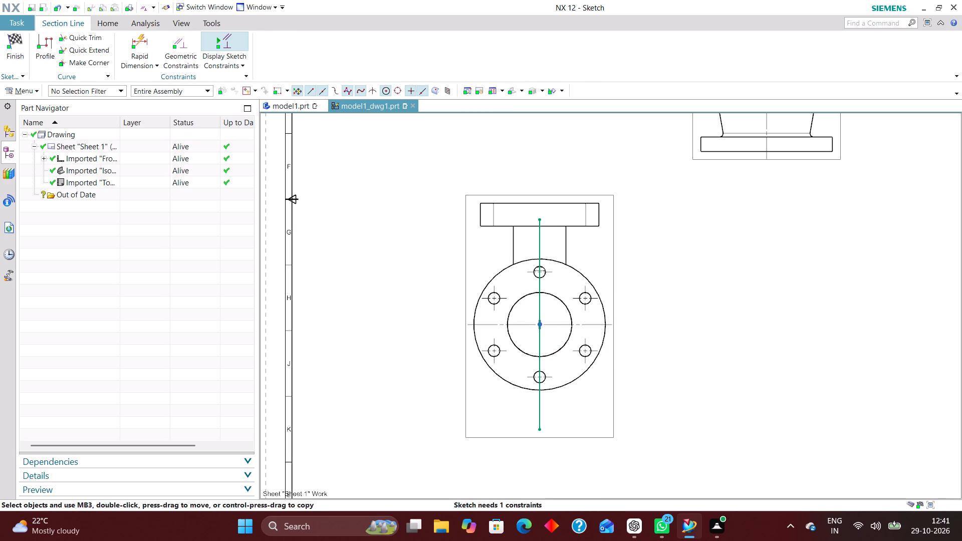
Extend the section line's ends well beyond the Front view and finish it as a stand-alone Simple/Stepped section line.
drag(543, 218, 542, 167)
right_drag(531, 207, 492, 207)
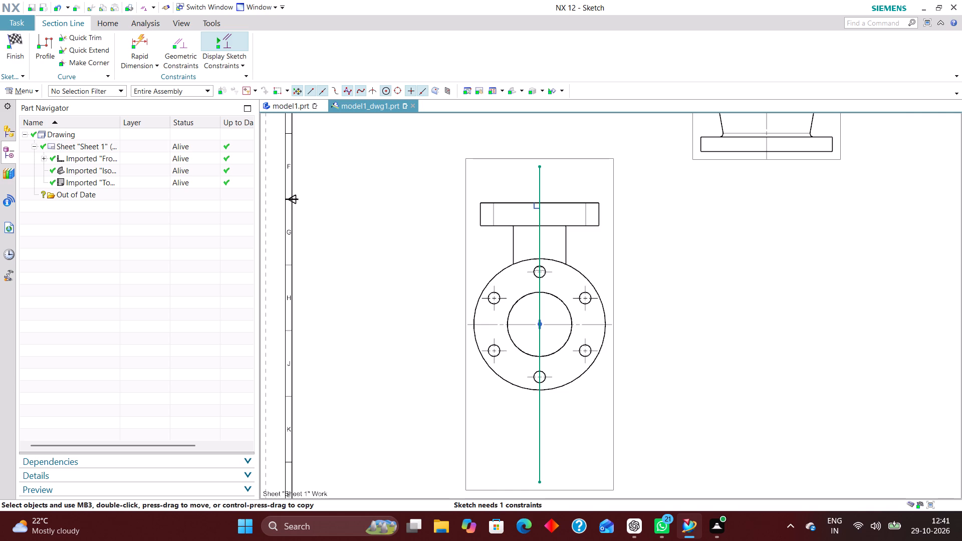
click(14, 40)
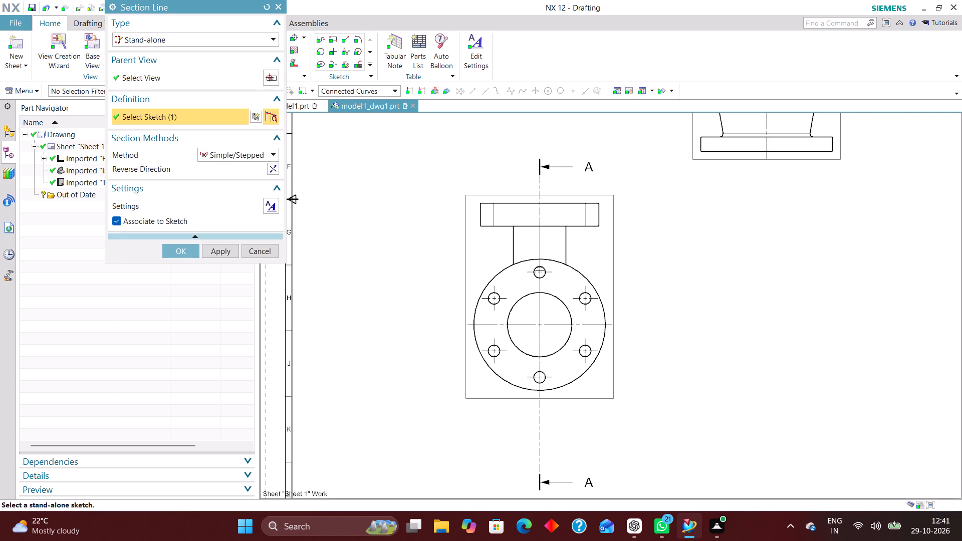
click(175, 251)
Create section view A-A from the Front view's section line and place it to the right of the Front view, with Orthographic orientation.
scroll(389, 240, down, 1)
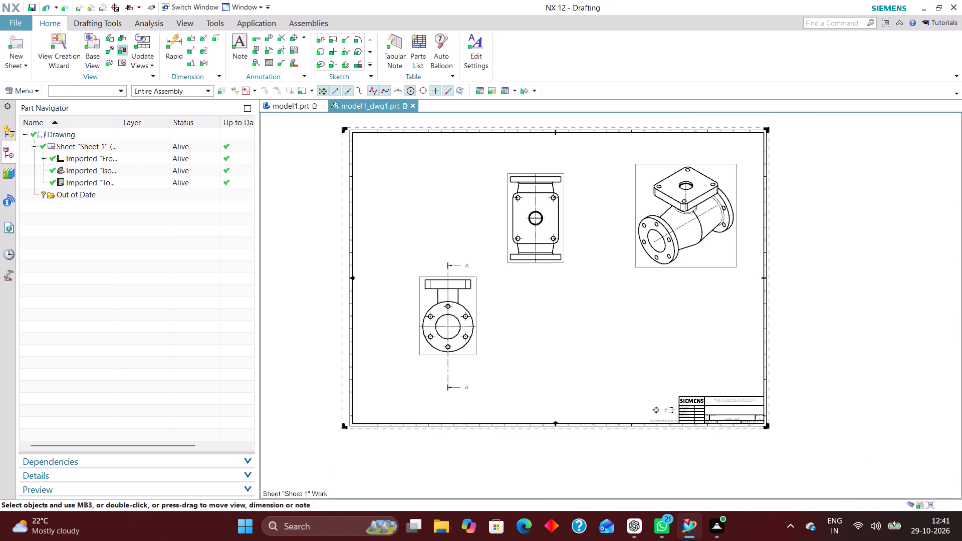
click(123, 50)
click(452, 262)
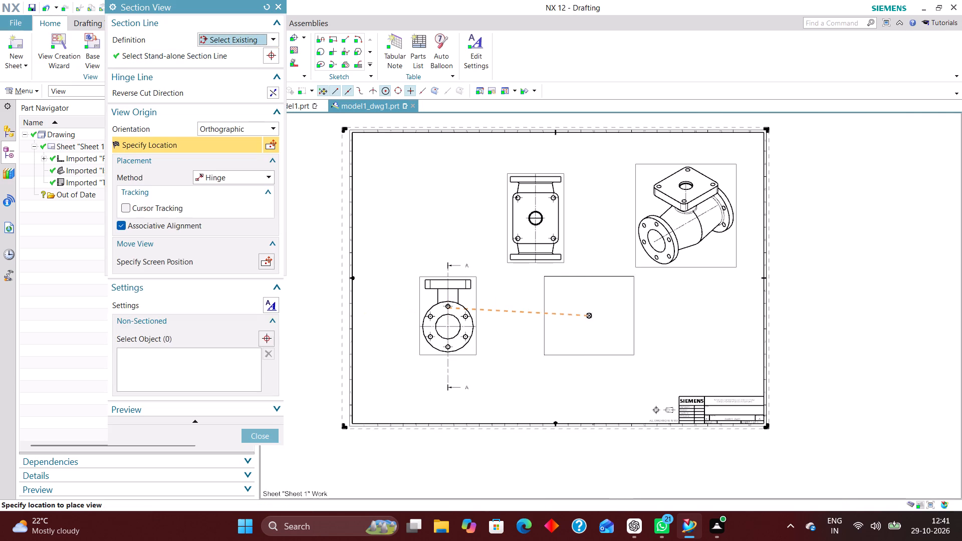
click(604, 323)
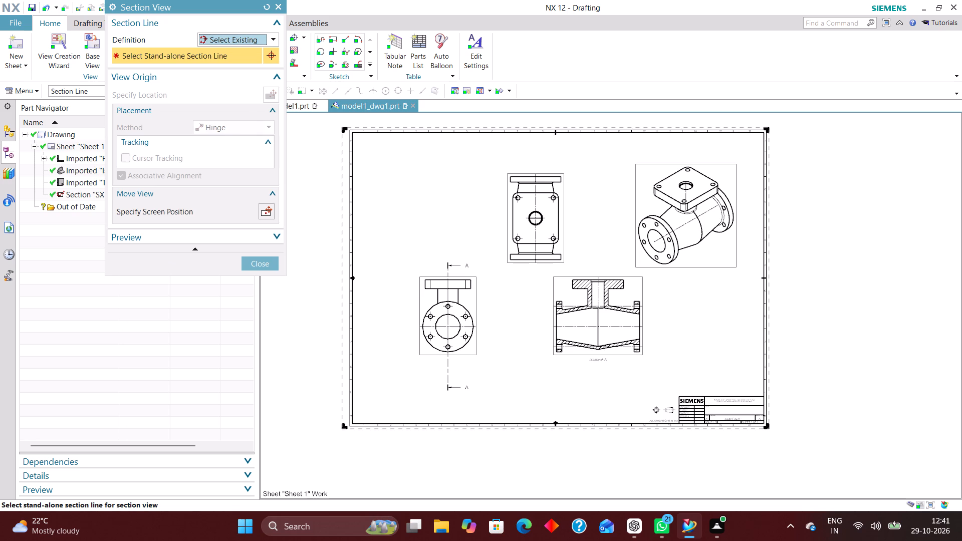
click(271, 265)
Move the Top view slightly up to align its upper edge with the Isometric view's upper edge.
drag(567, 200, 567, 188)
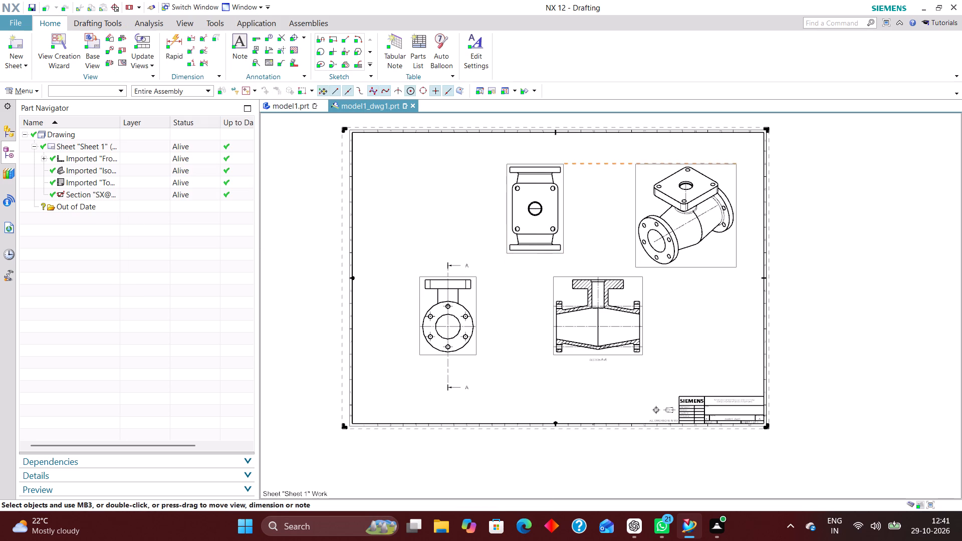
Move the Top view slightly left on the sheet, away from the Isometric view.
drag(567, 188, 547, 189)
Examine section view A-A up close, including the flanges, neck, tapered walls and hatching.
scroll(629, 323, up, 5)
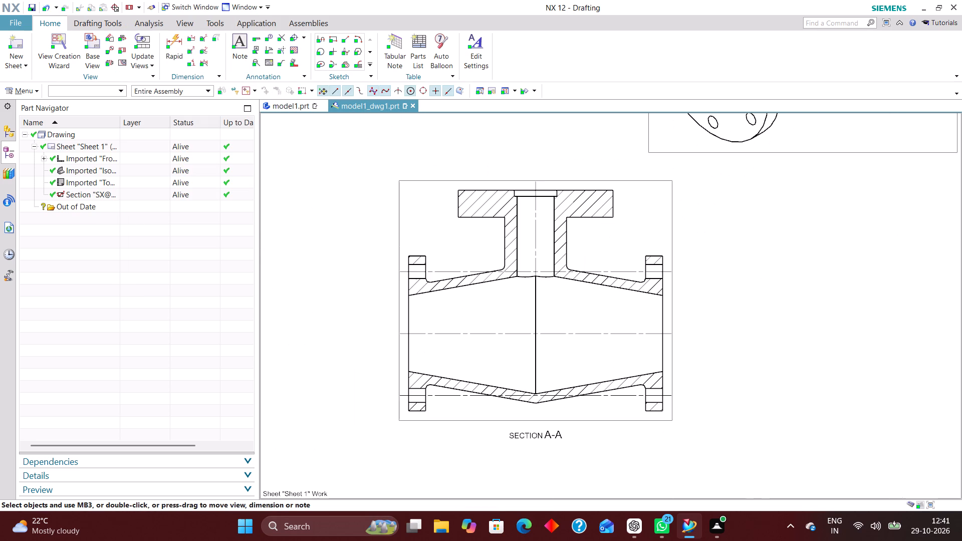
scroll(558, 249, down, 2)
scroll(427, 279, up, 4)
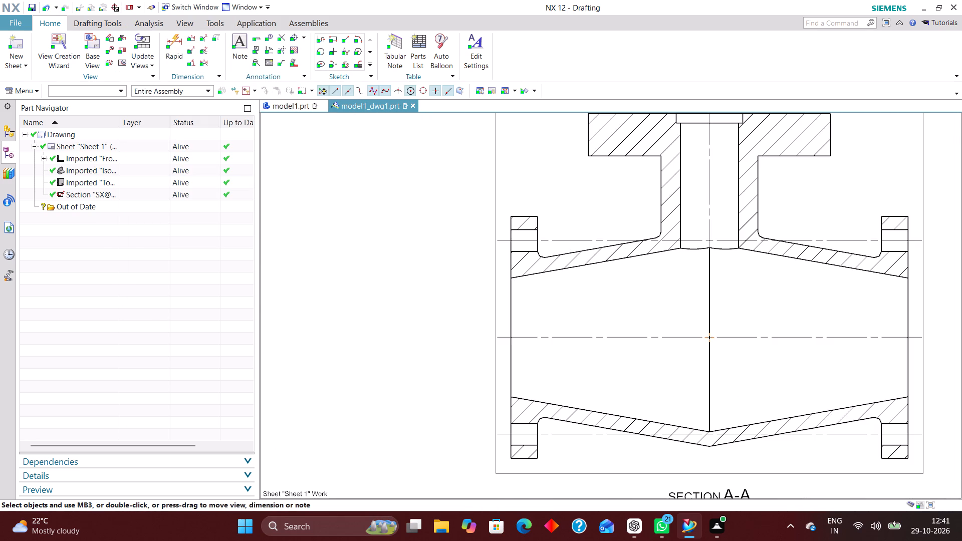
scroll(435, 262, down, 1)
scroll(538, 303, down, 1)
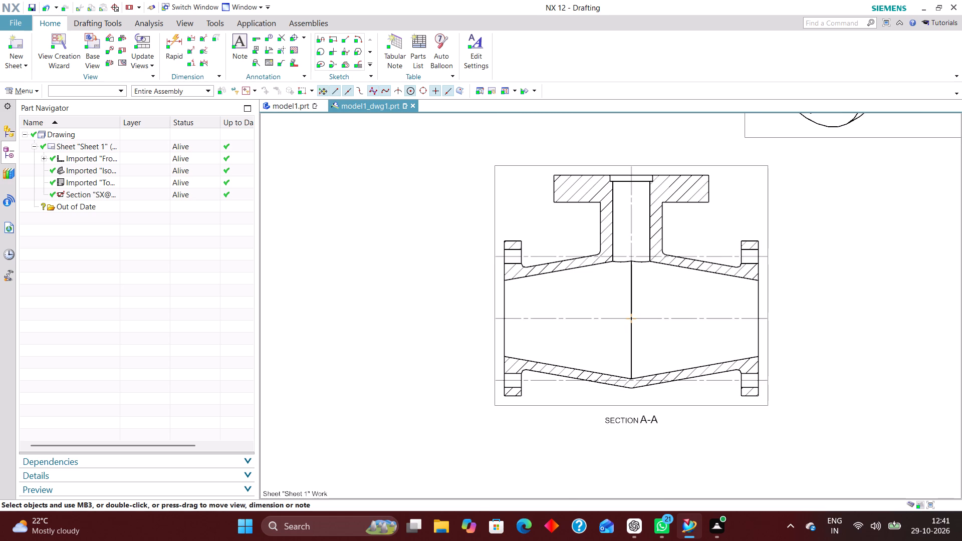
scroll(547, 273, up, 2)
right_drag(532, 244, 532, 258)
scroll(531, 255, down, 1)
scroll(538, 362, up, 5)
scroll(537, 349, down, 3)
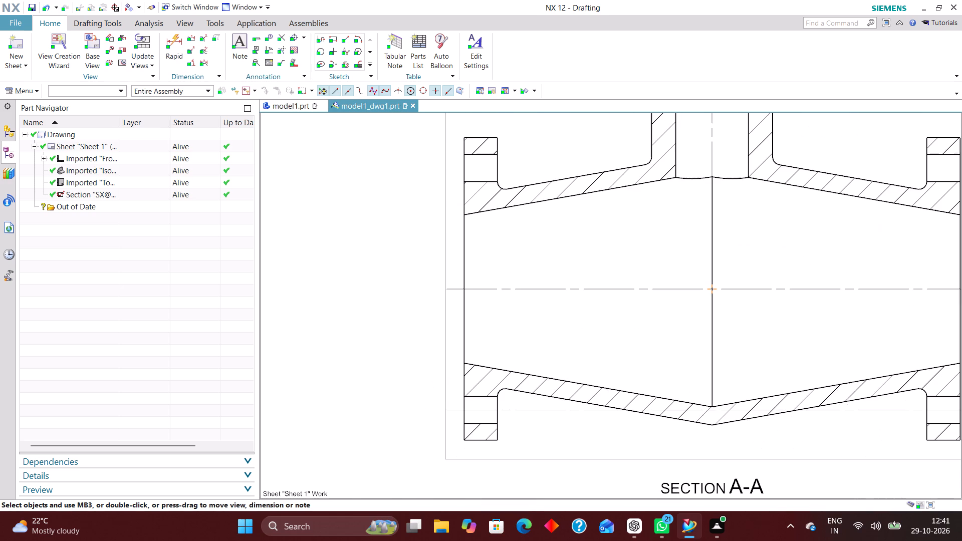
scroll(523, 342, down, 2)
scroll(535, 389, up, 4)
right_drag(518, 376, 521, 413)
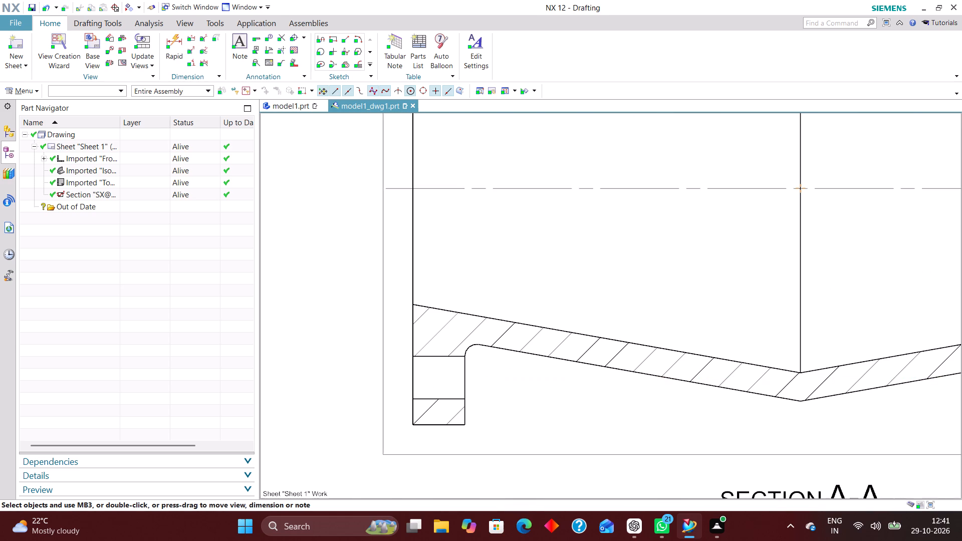
scroll(573, 399, down, 2)
scroll(519, 361, up, 2)
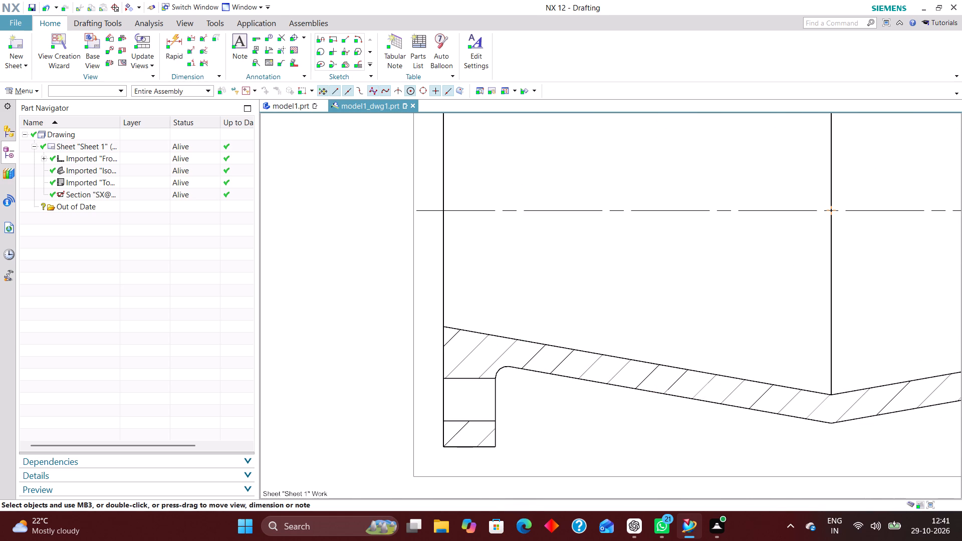
scroll(508, 372, down, 1)
In the Drafting Preferences, set the arrowhead type for Leader and Dimension Side 1 to Open Arrow.
click(85, 92)
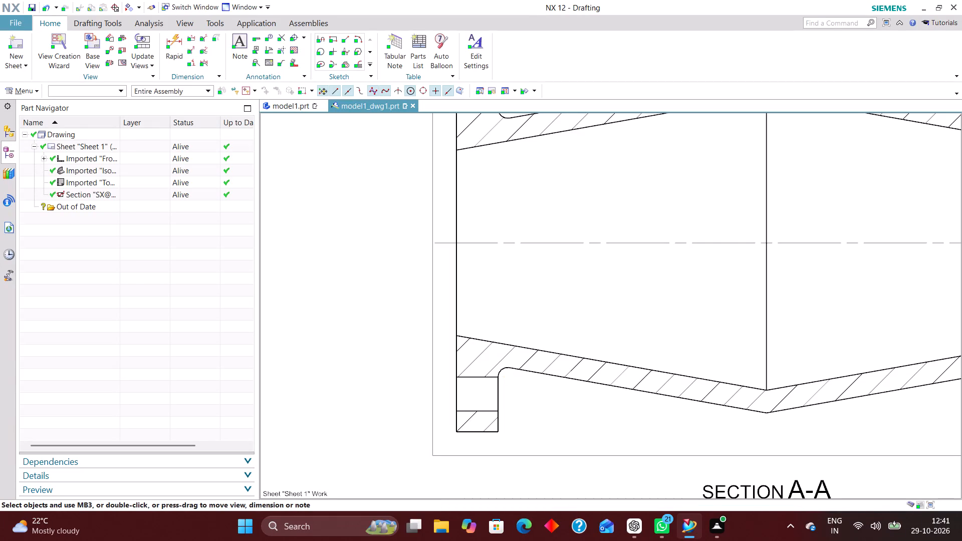
click(30, 90)
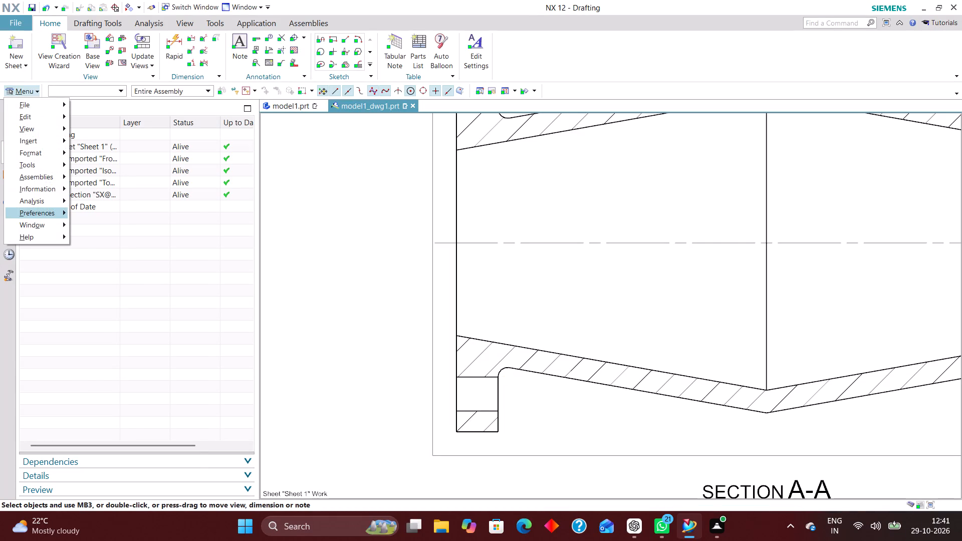
click(45, 214)
click(115, 248)
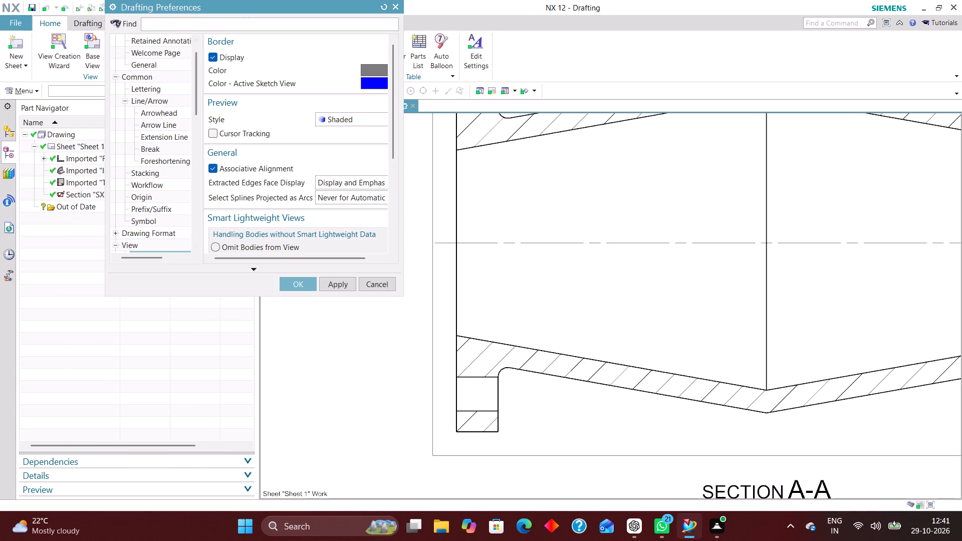
click(167, 115)
click(320, 131)
click(325, 138)
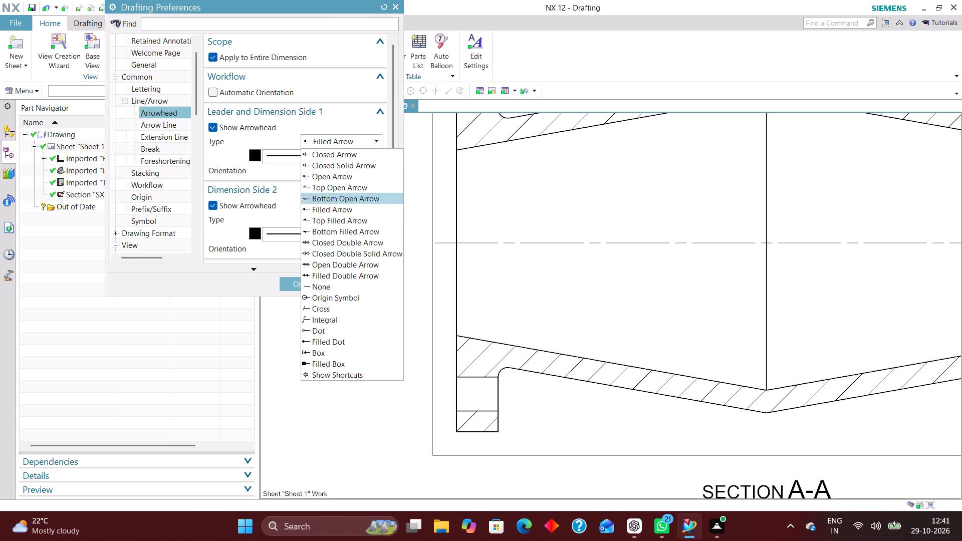
click(347, 175)
Set the extension line gap to 2 in the Drafting Preferences, applied to the entire dimension.
click(160, 137)
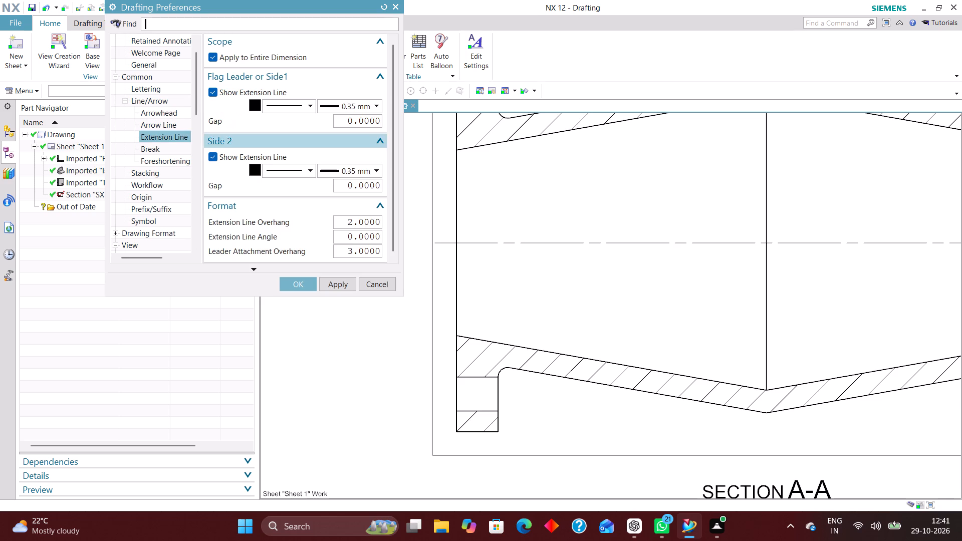
drag(345, 121, 497, 122)
key(2)
key(Return)
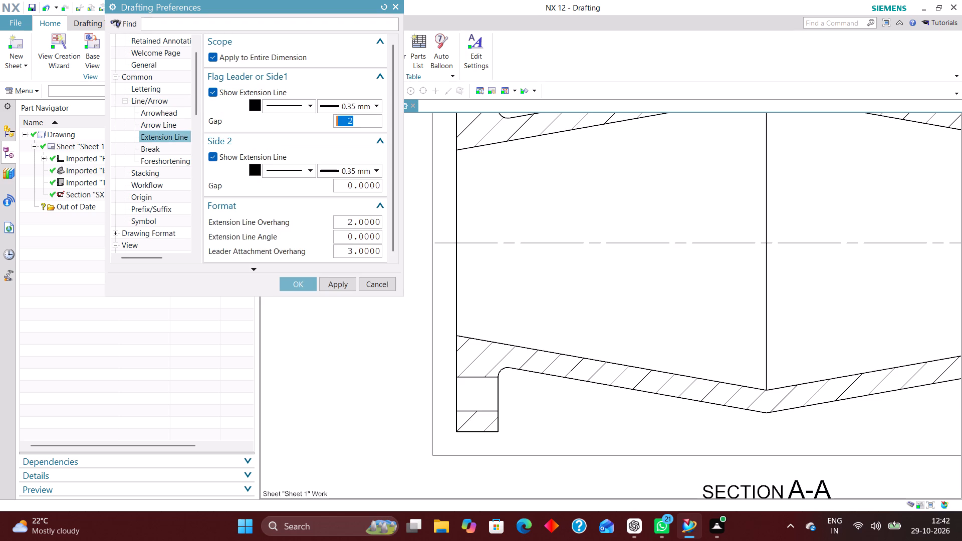
Set the dimension text's decimal delimiter to Period and accept the Drafting Preferences.
scroll(181, 160, down, 18)
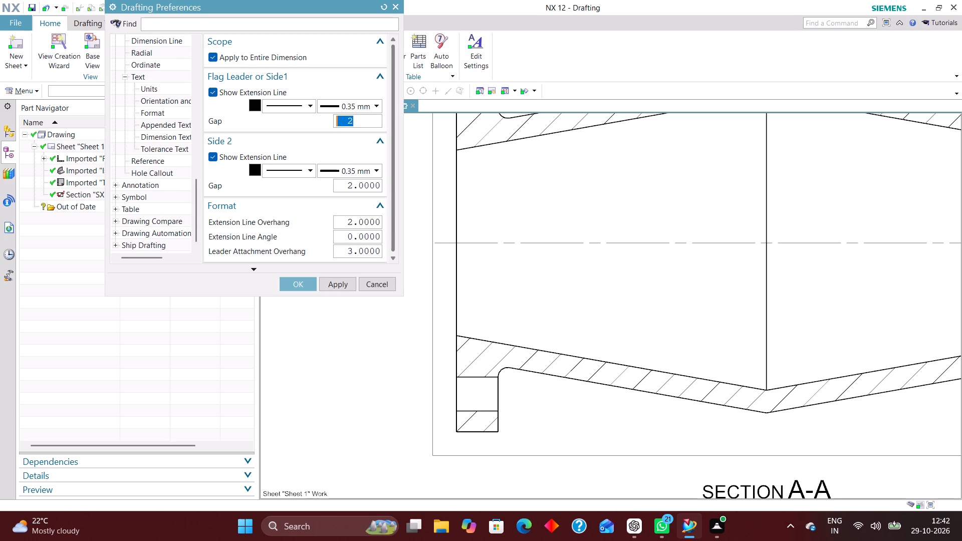
click(154, 209)
scroll(157, 190, up, 2)
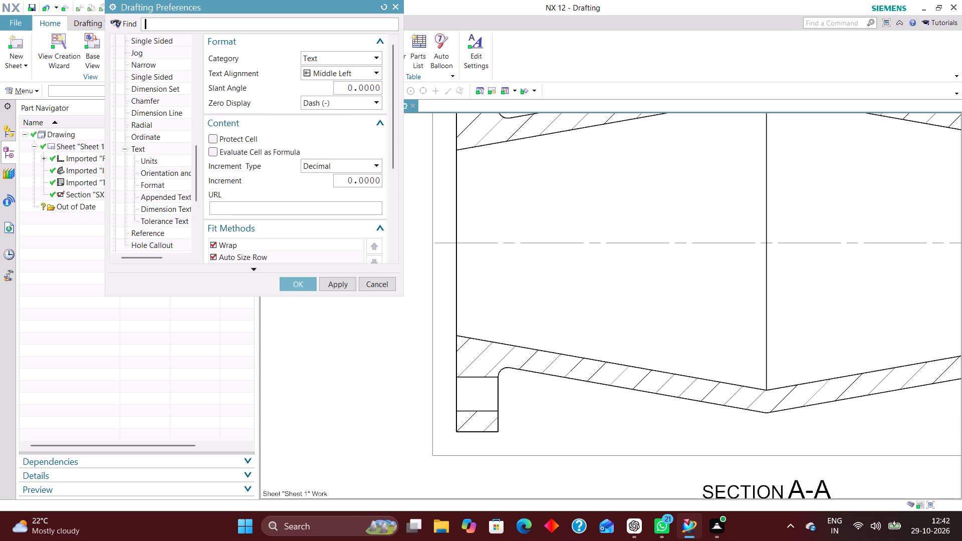
click(159, 158)
click(352, 102)
click(350, 112)
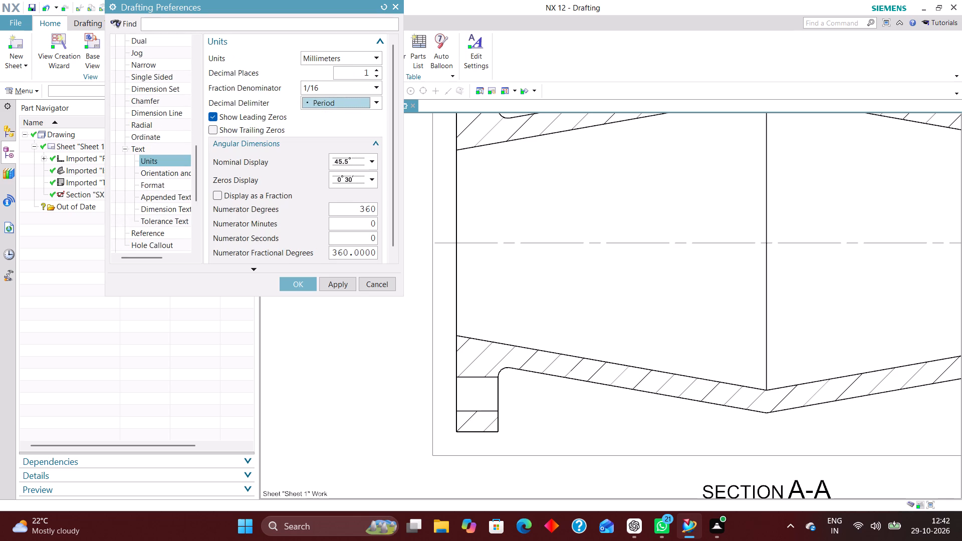
click(307, 286)
Move the SECTION A-A label slightly further below the section view.
scroll(393, 261, down, 9)
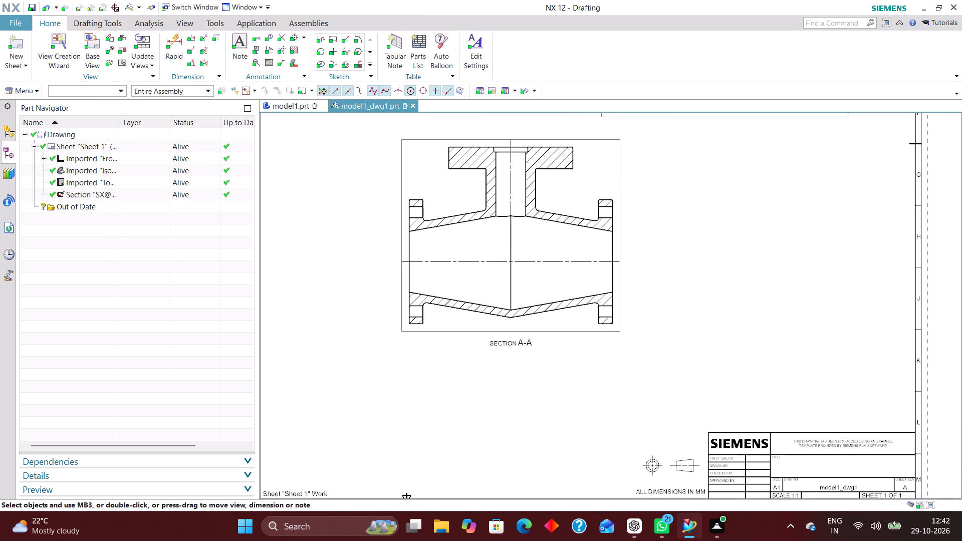
scroll(501, 312, down, 2)
scroll(534, 307, up, 2)
drag(505, 348, 512, 363)
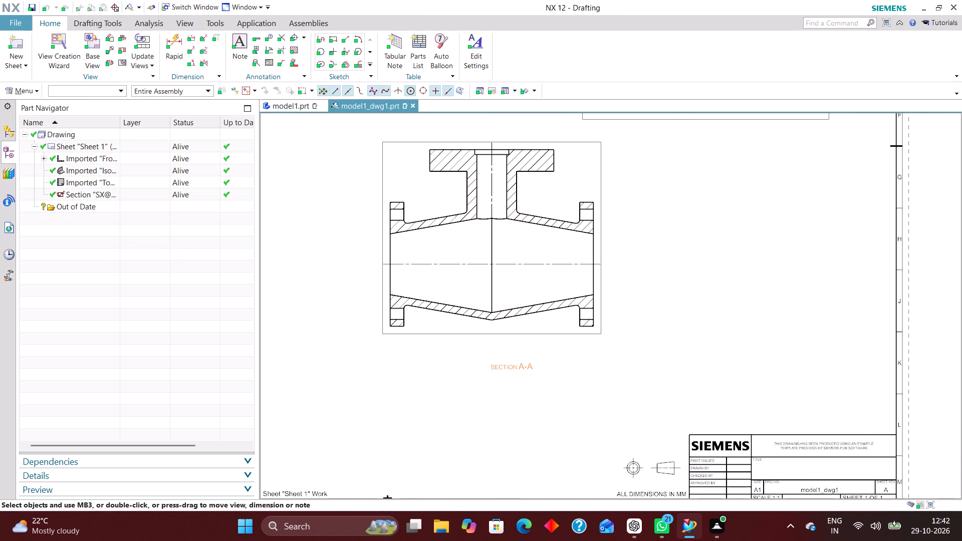
drag(512, 363, 511, 363)
Add a Rapid Dimension for the valve body's overall length between the outer flange faces, placed below section view A-A.
click(177, 41)
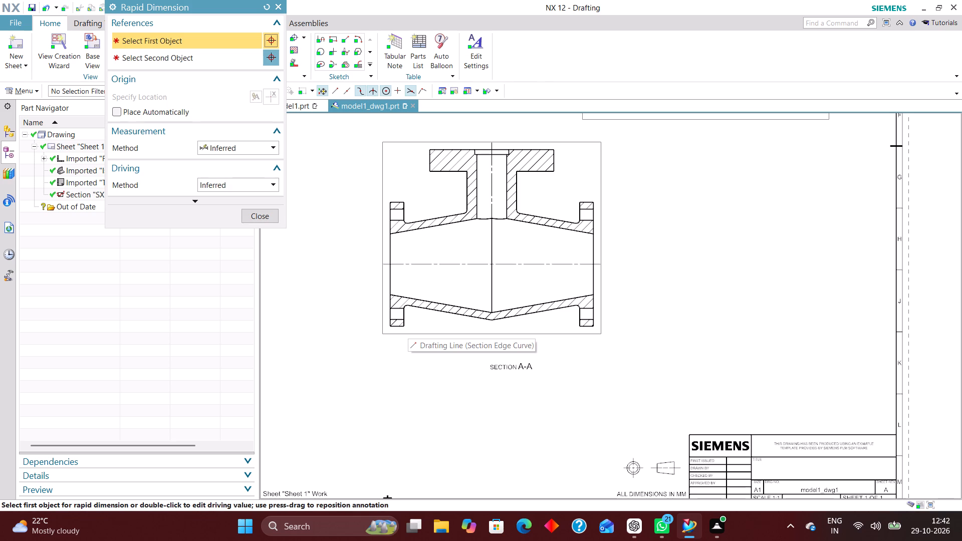
click(389, 328)
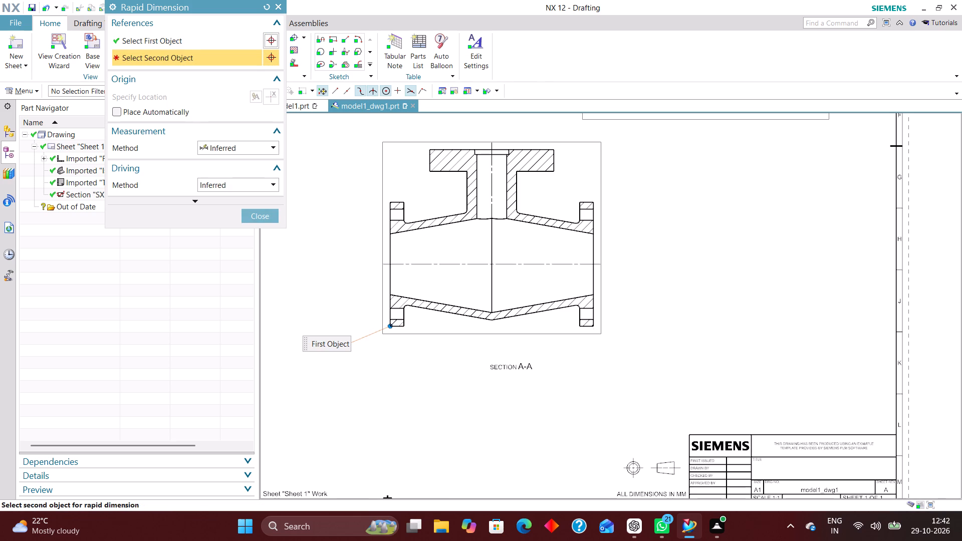
click(596, 327)
click(494, 400)
Dimension from the left flange's outer face to the body's vertical middle line, placed just above the overall length dimension.
scroll(392, 338, up, 3)
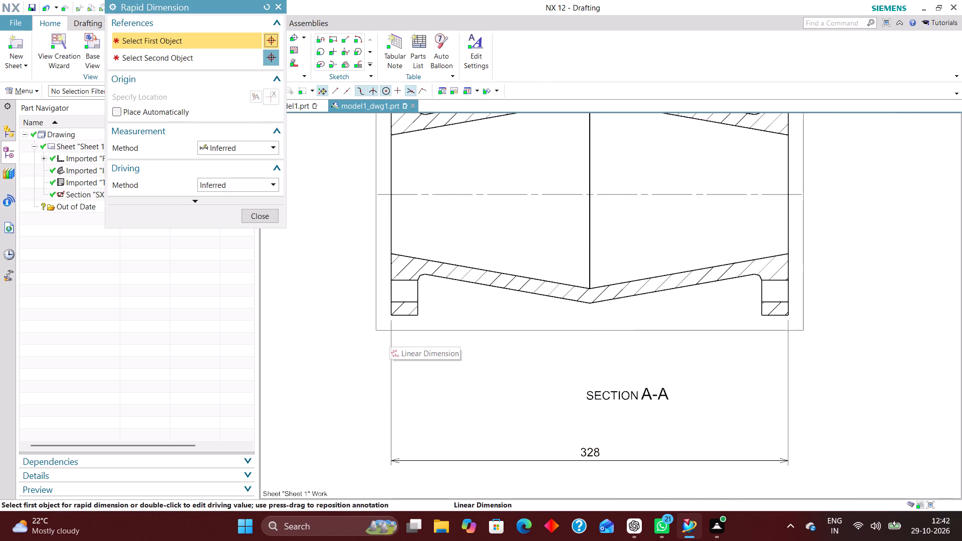
click(390, 318)
click(587, 268)
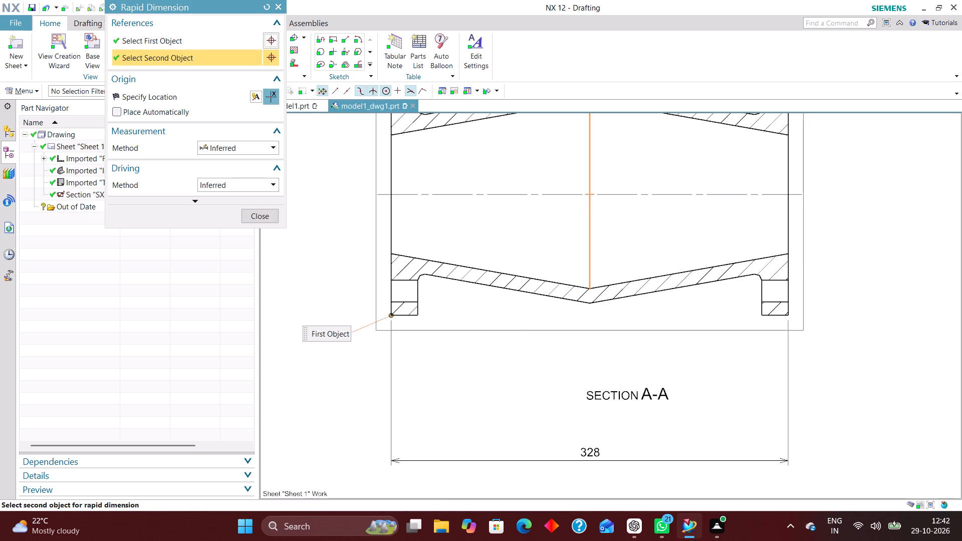
click(490, 420)
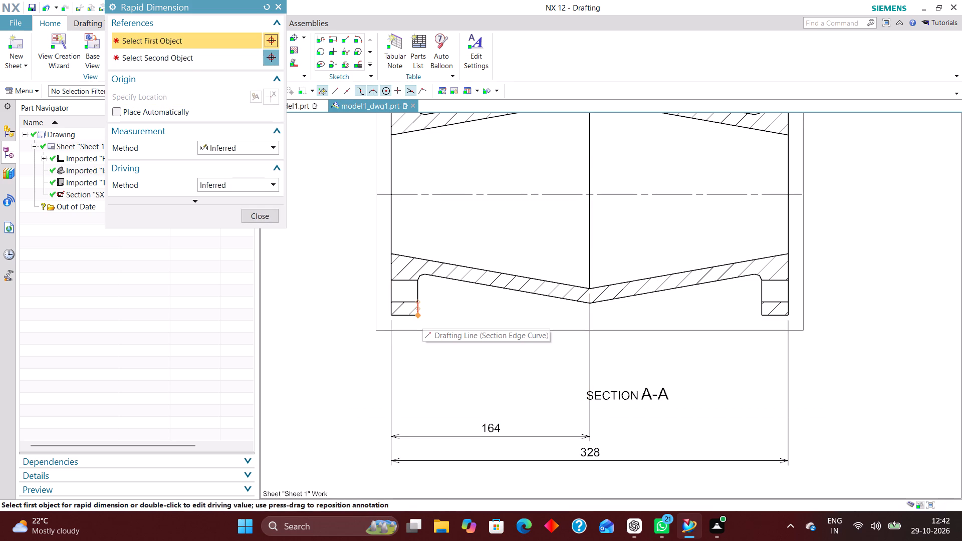
Dimension the left flange's thickness between its lower corners, placing the text beside it below the section view.
click(419, 316)
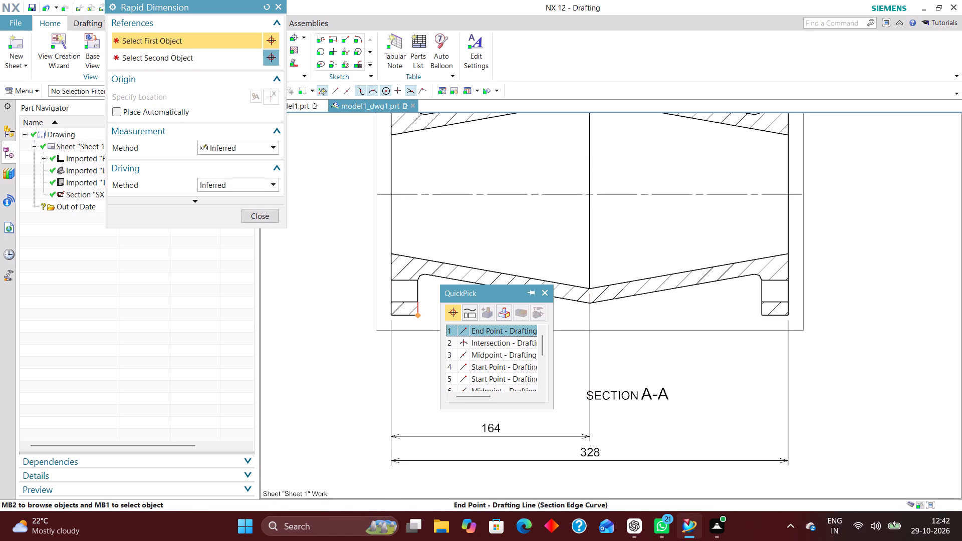
click(487, 332)
click(392, 315)
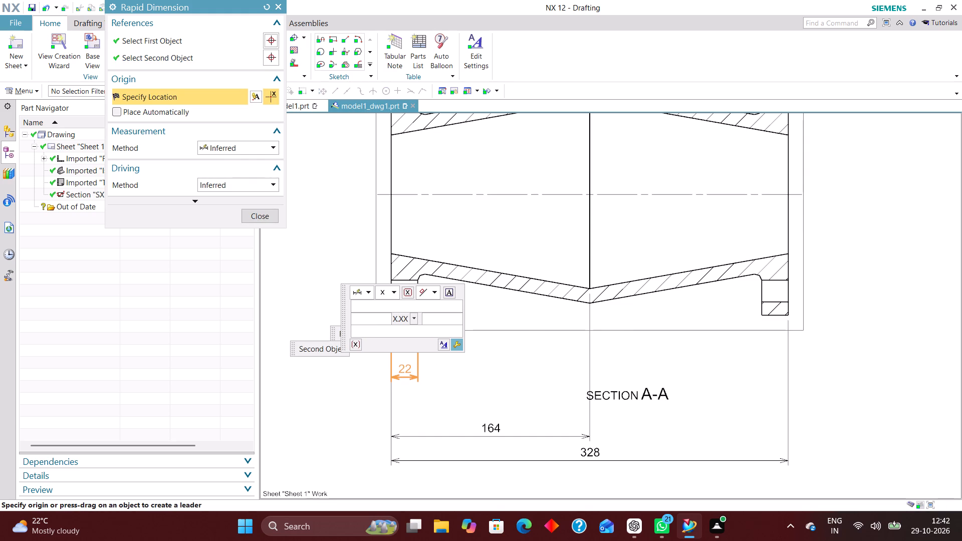
click(452, 367)
Dimension the width of the shallow recess at the top flange's bore opening, placed above section view A-A.
scroll(430, 400, down, 4)
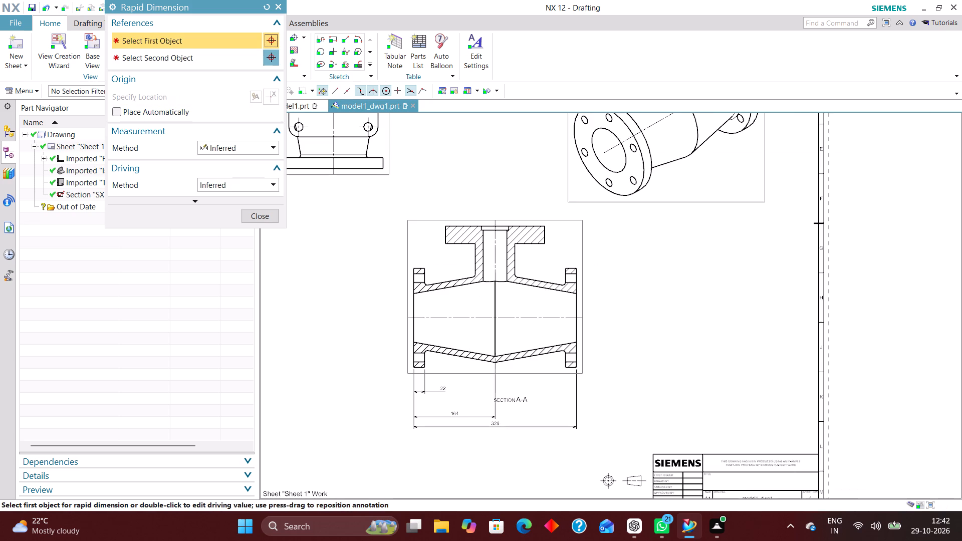
scroll(443, 380, down, 2)
scroll(437, 363, up, 4)
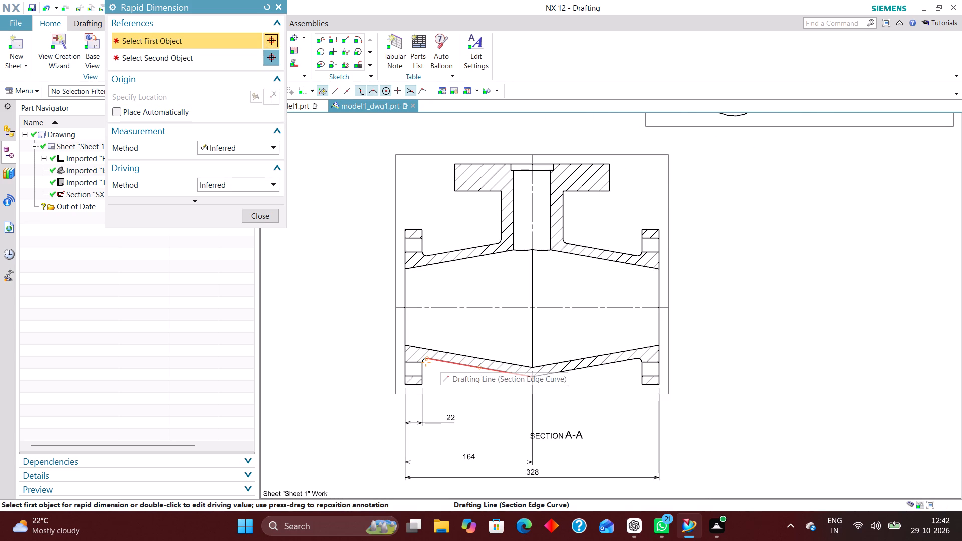
scroll(455, 396, down, 1)
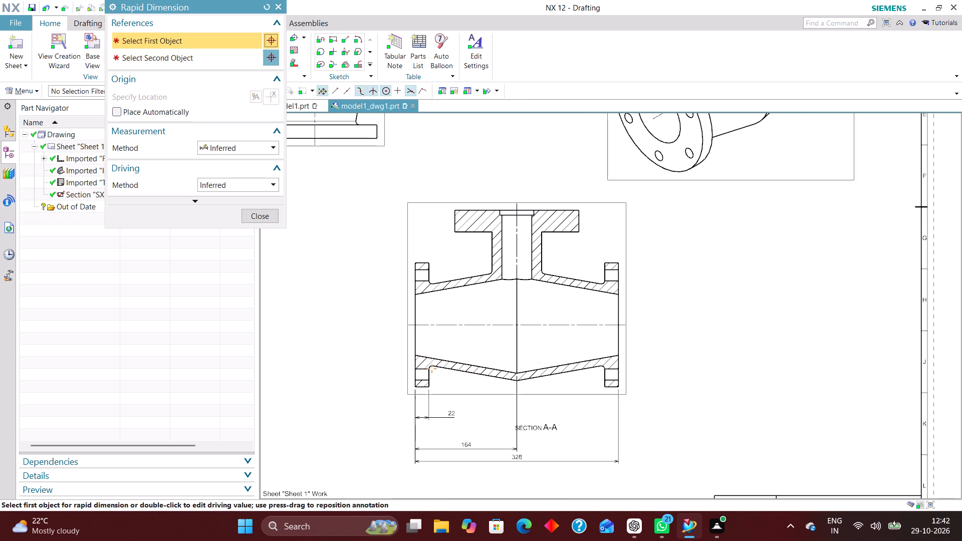
scroll(473, 414, down, 1)
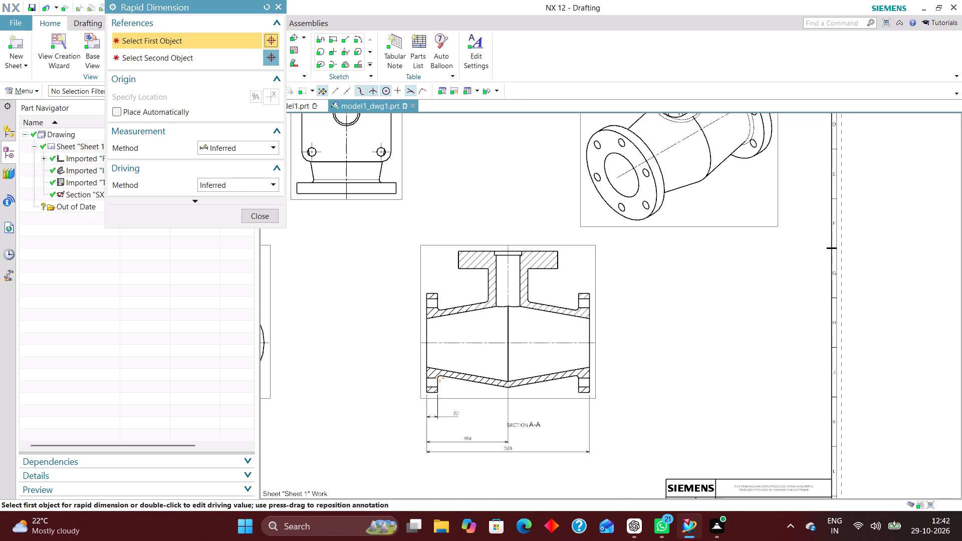
scroll(484, 295, up, 5)
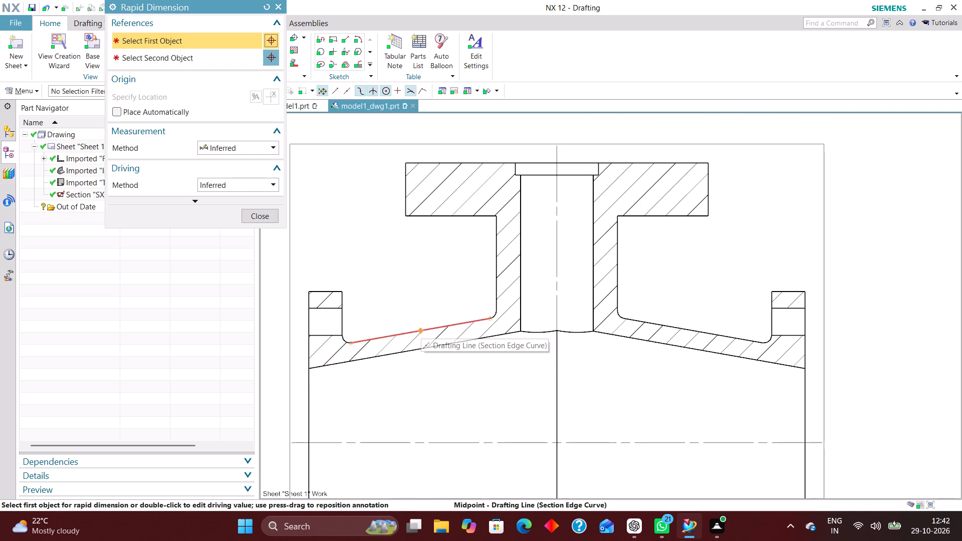
scroll(430, 391, up, 1)
scroll(427, 398, down, 3)
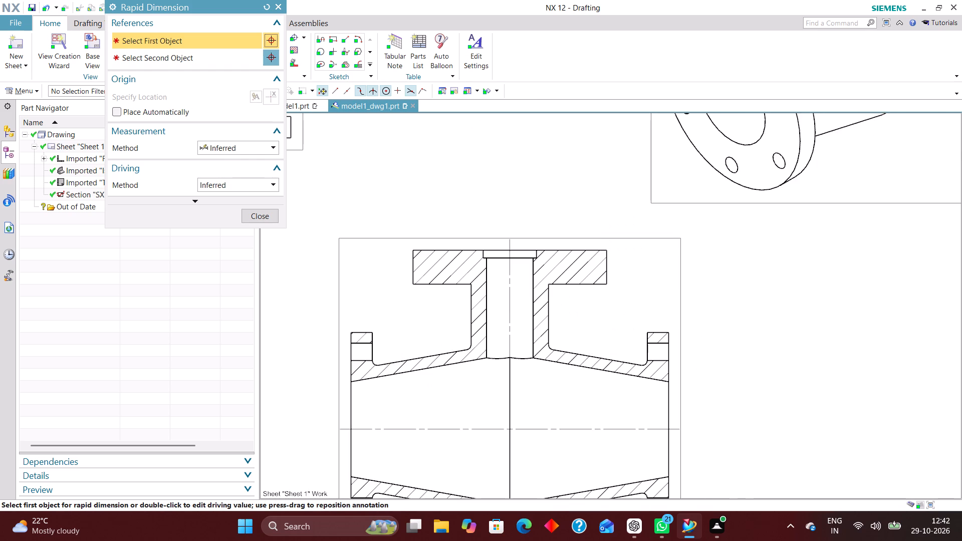
scroll(473, 239, up, 4)
click(491, 266)
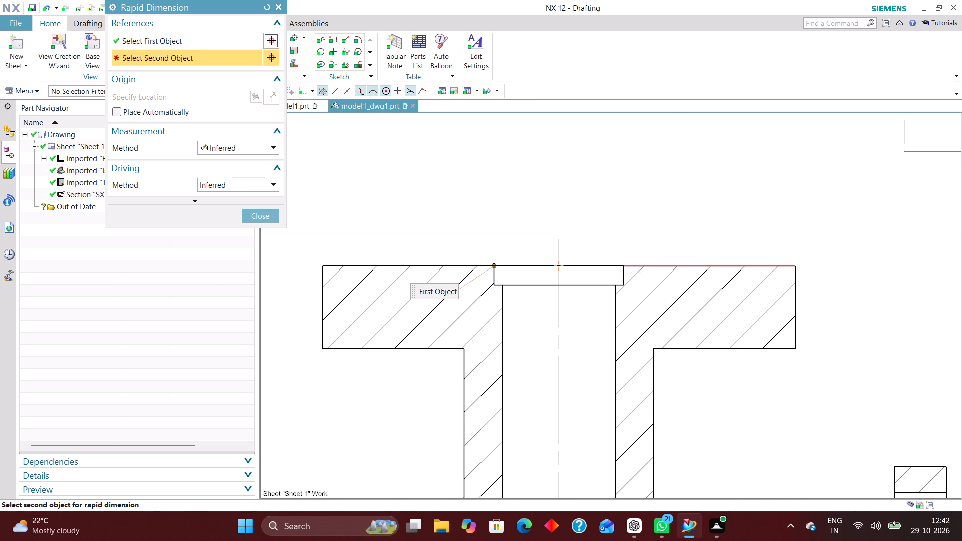
click(623, 265)
scroll(585, 309, down, 3)
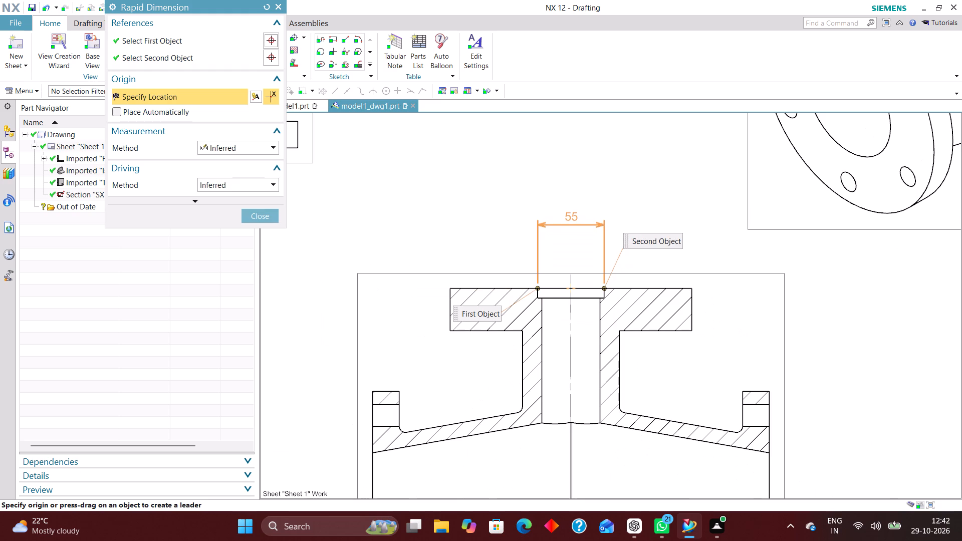
click(577, 213)
Dimension the neck's outer width where it meets the underside of the top flange, placed above the recess dimension.
click(521, 331)
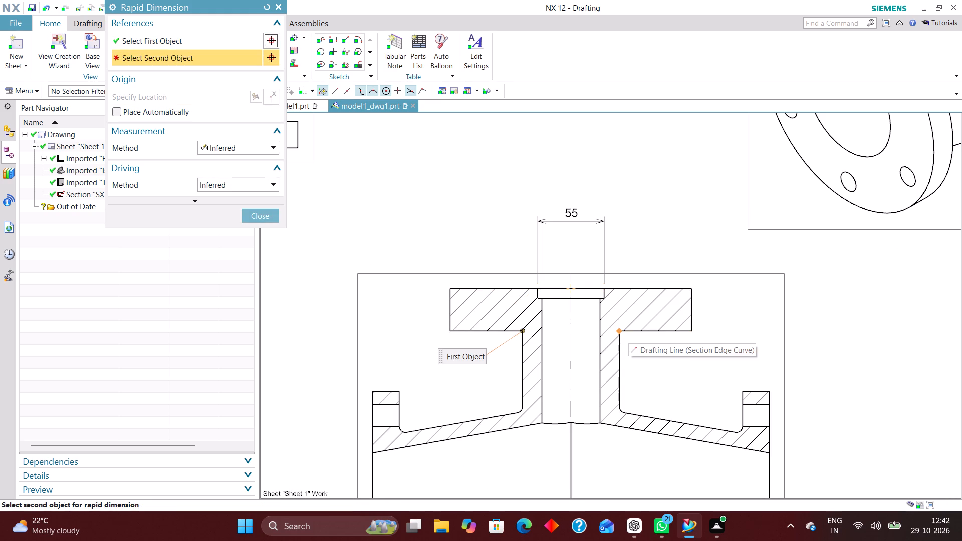
click(621, 332)
click(568, 158)
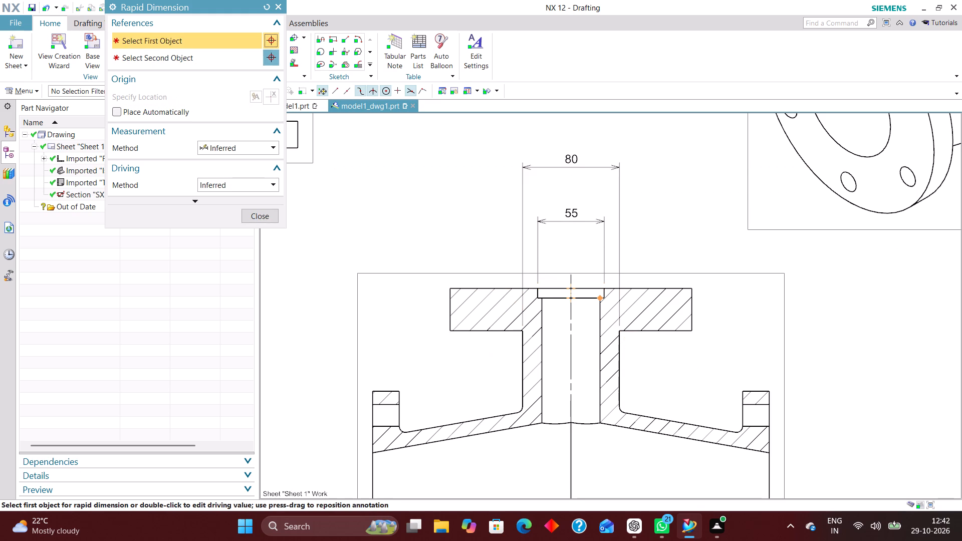
scroll(596, 285, up, 3)
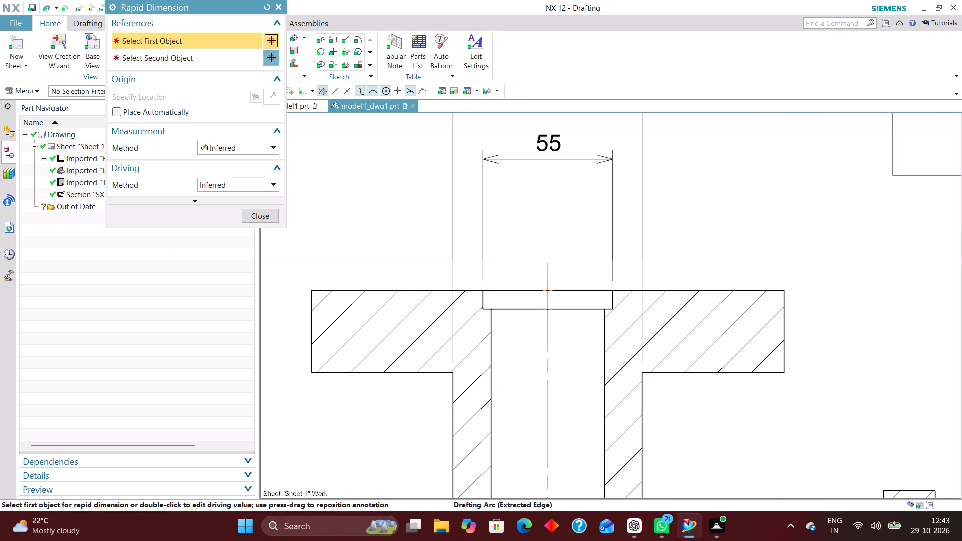
Dimension the neck bore's width just below the recess, placing the dimension inside the bore.
scroll(521, 318, up, 2)
click(475, 301)
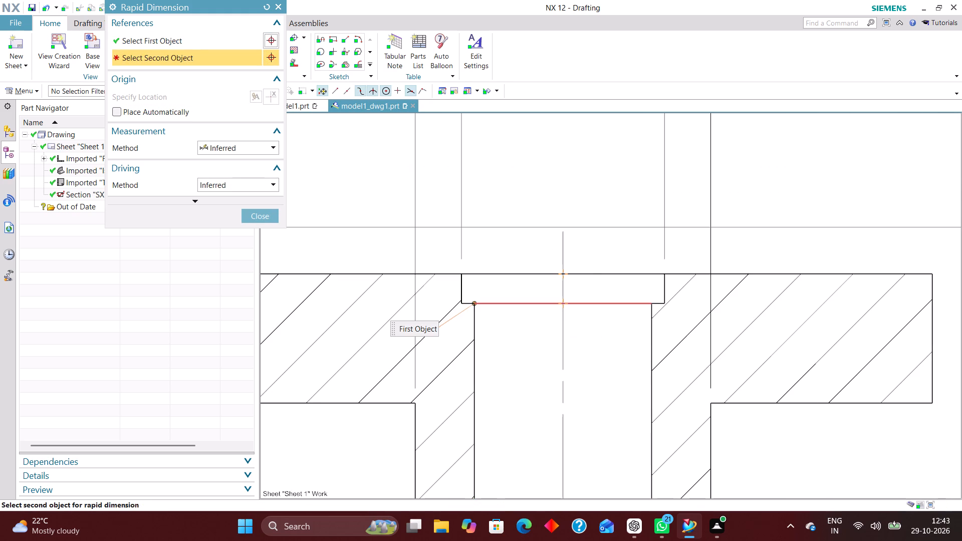
click(651, 303)
scroll(628, 339, down, 4)
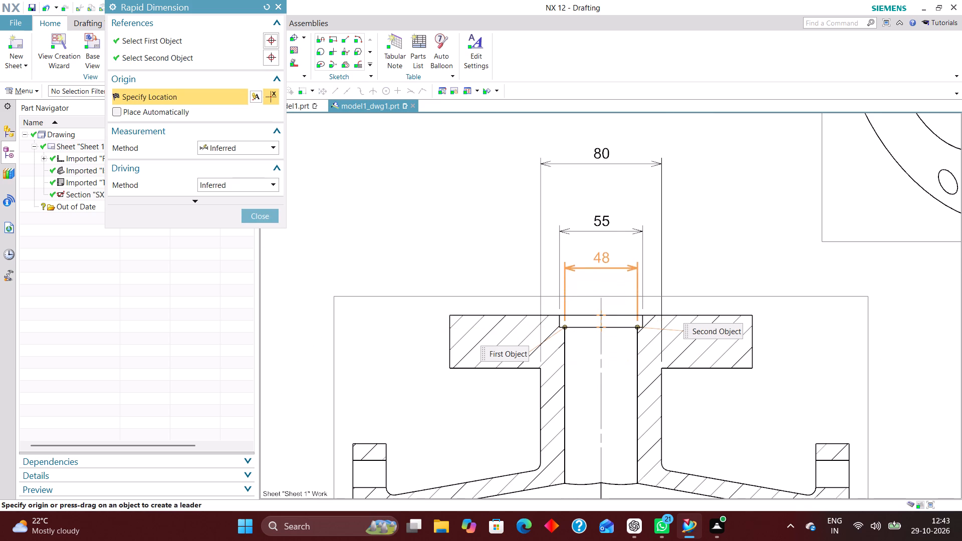
click(605, 375)
Dimension the top flange's thickness between its right end corners, placing it vertically to the right of the flange in section view A-A.
scroll(566, 283, down, 4)
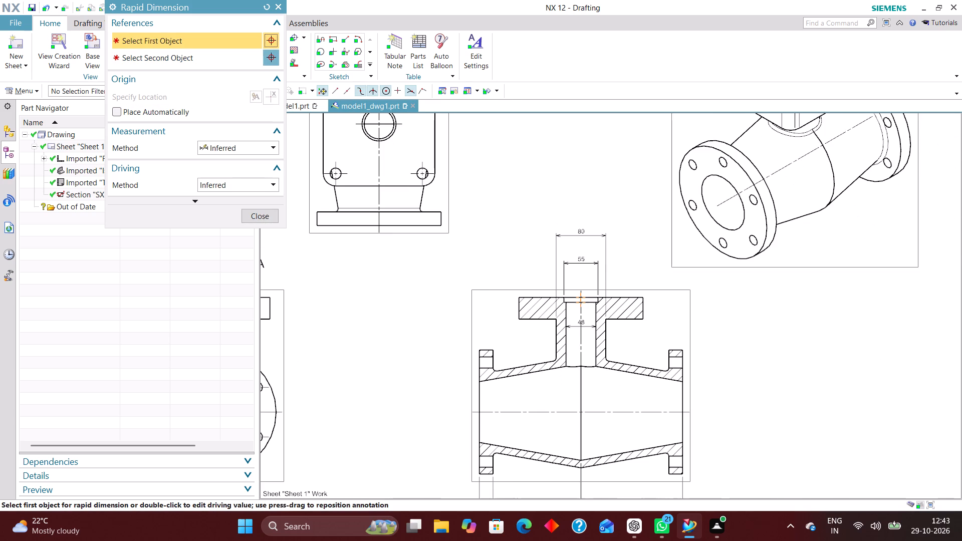
scroll(630, 433, down, 1)
scroll(677, 454, up, 2)
scroll(546, 236, down, 3)
scroll(605, 354, up, 5)
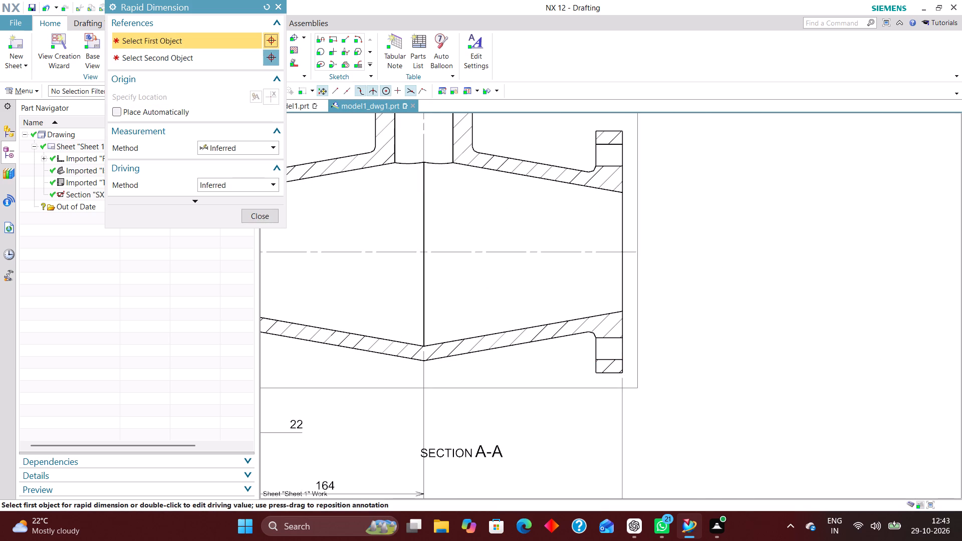
scroll(649, 412, down, 2)
scroll(597, 177, up, 4)
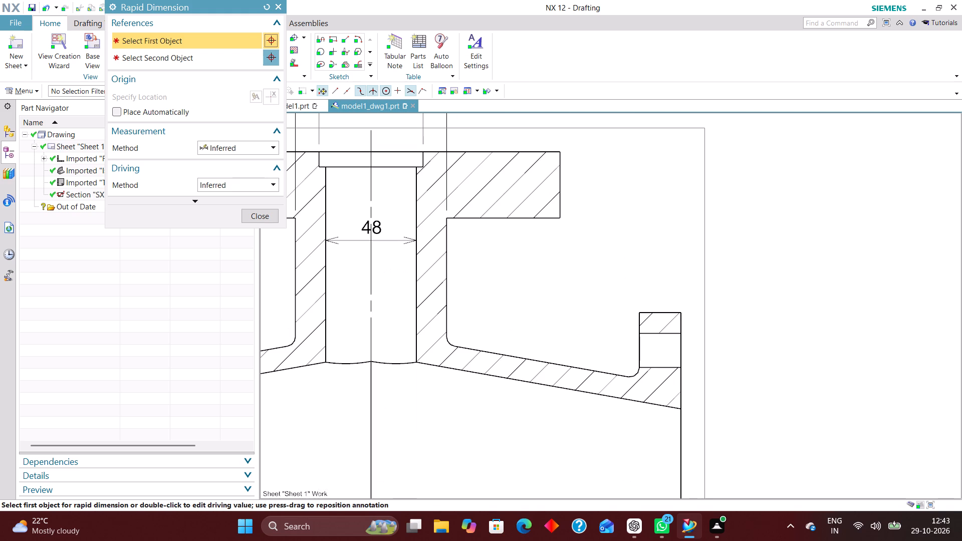
click(561, 148)
click(562, 220)
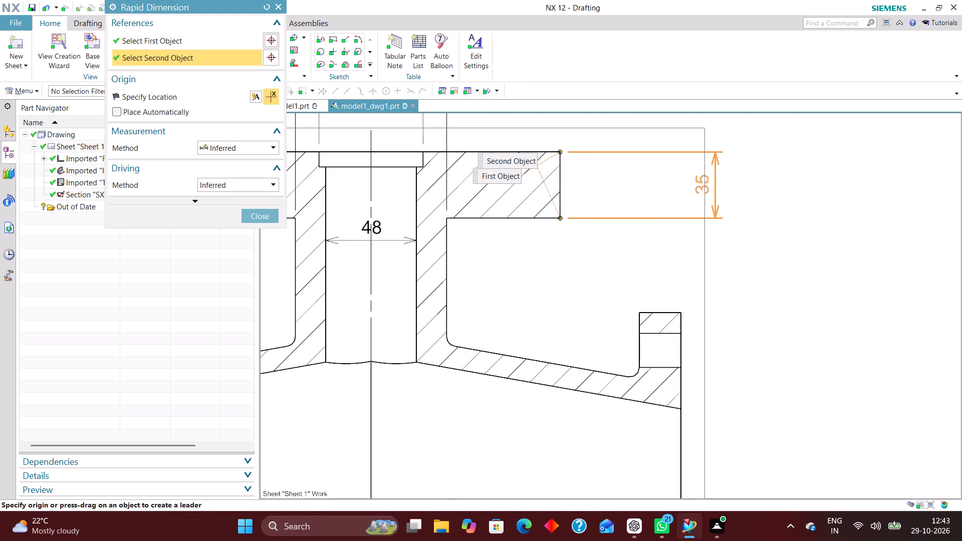
click(667, 188)
Dimension the right flange's thickness between its lower corners, placing the text just beside it below the section view.
scroll(641, 229, down, 5)
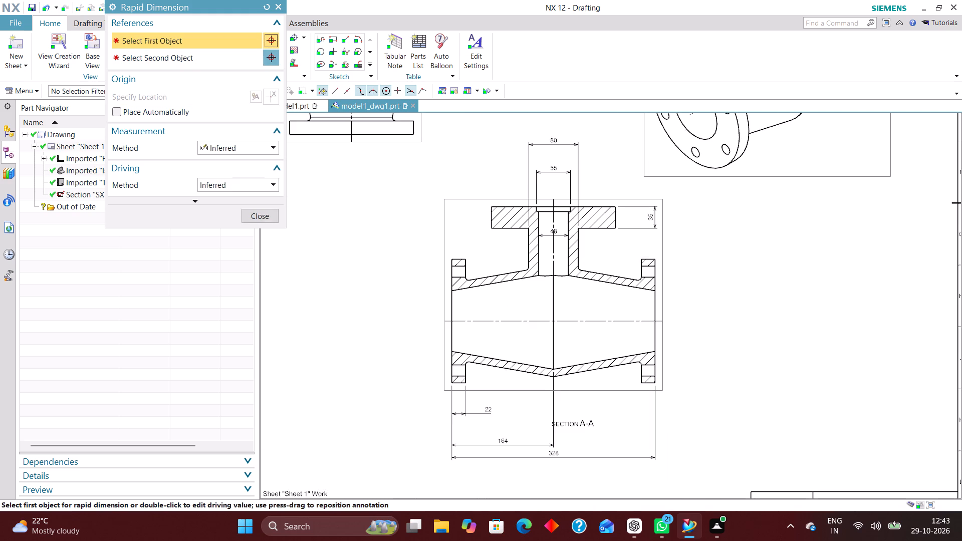
scroll(676, 382, up, 3)
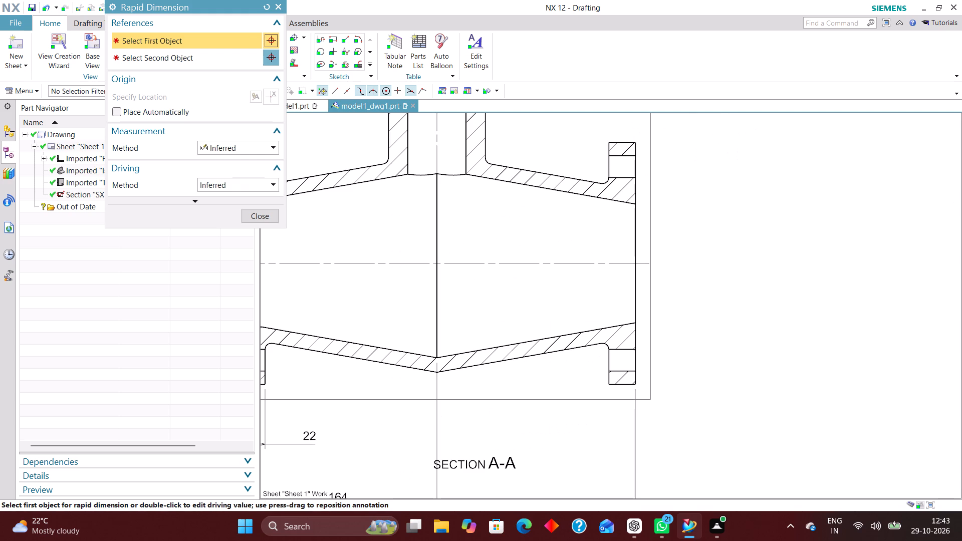
scroll(659, 345, down, 4)
scroll(644, 391, up, 3)
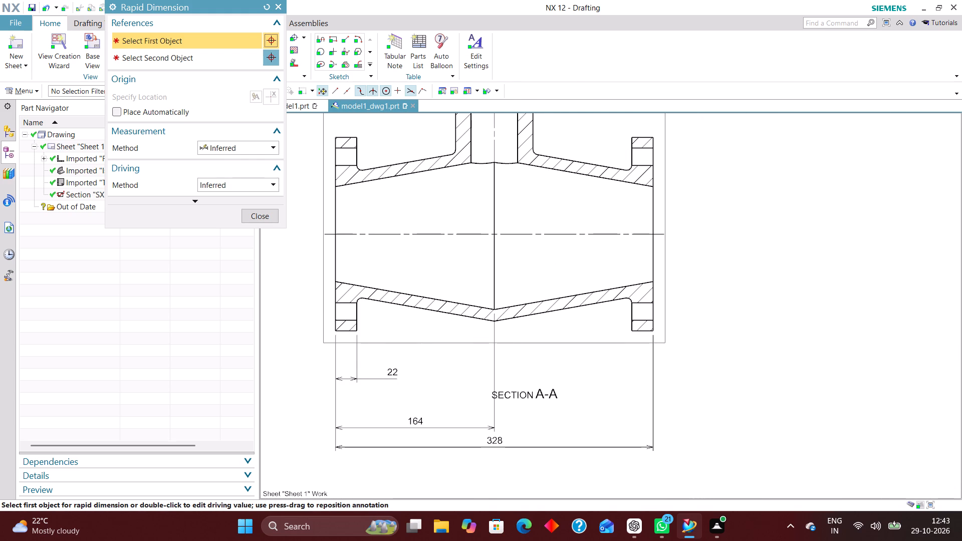
click(630, 333)
click(657, 333)
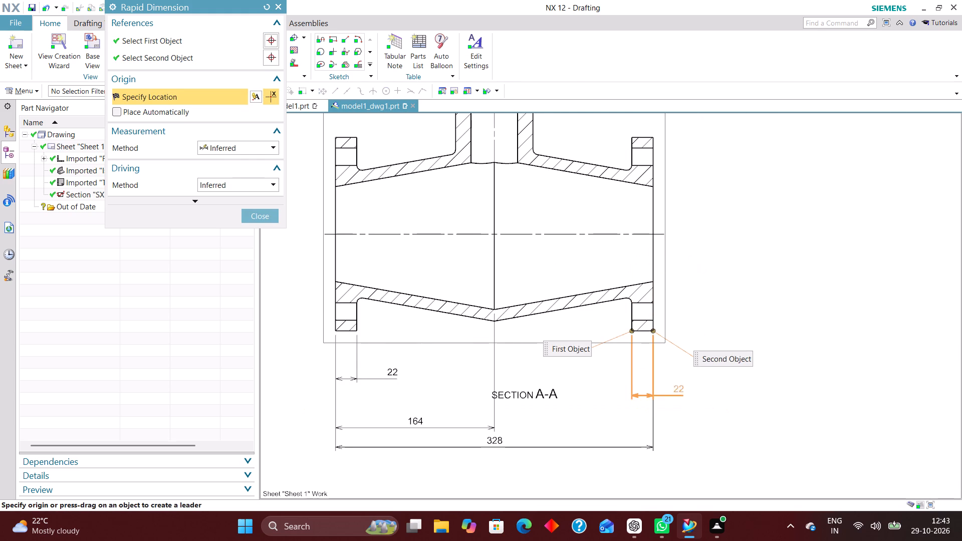
click(667, 377)
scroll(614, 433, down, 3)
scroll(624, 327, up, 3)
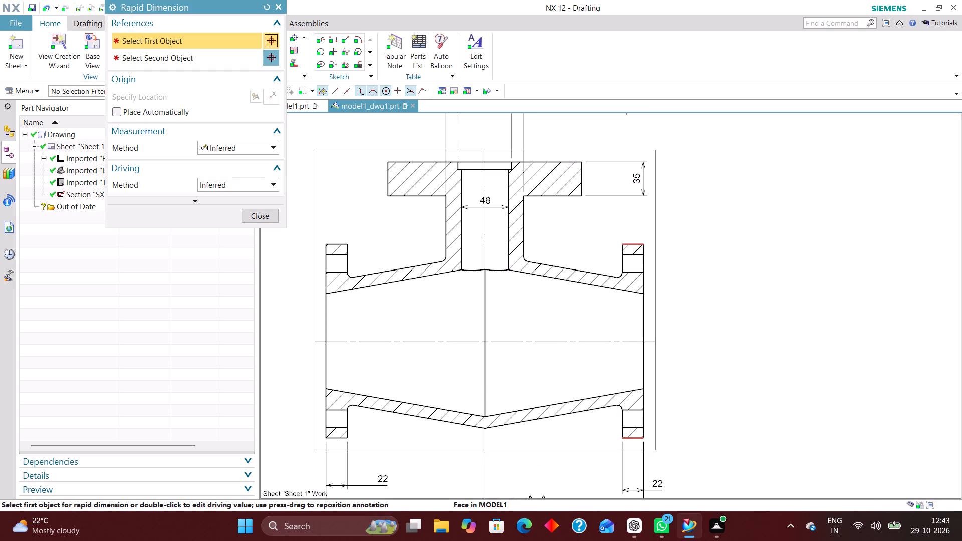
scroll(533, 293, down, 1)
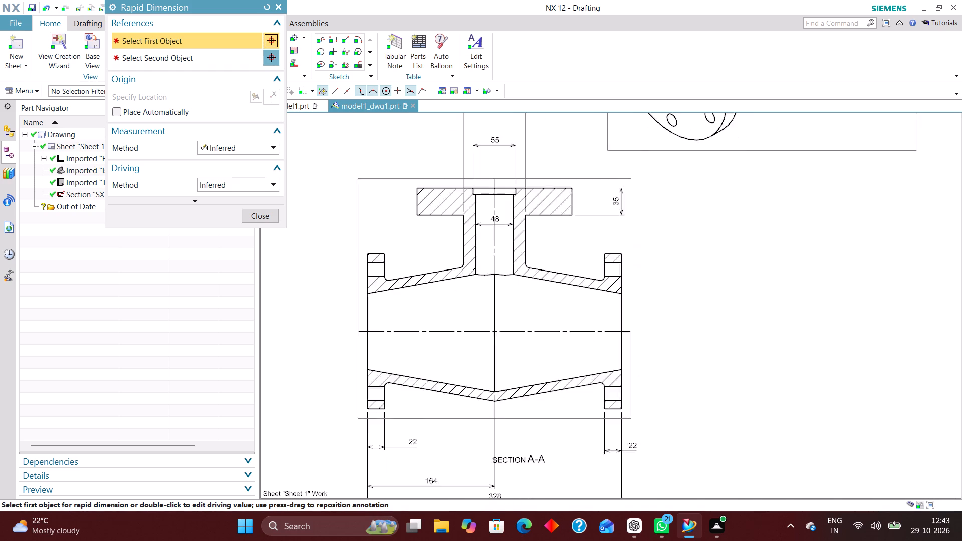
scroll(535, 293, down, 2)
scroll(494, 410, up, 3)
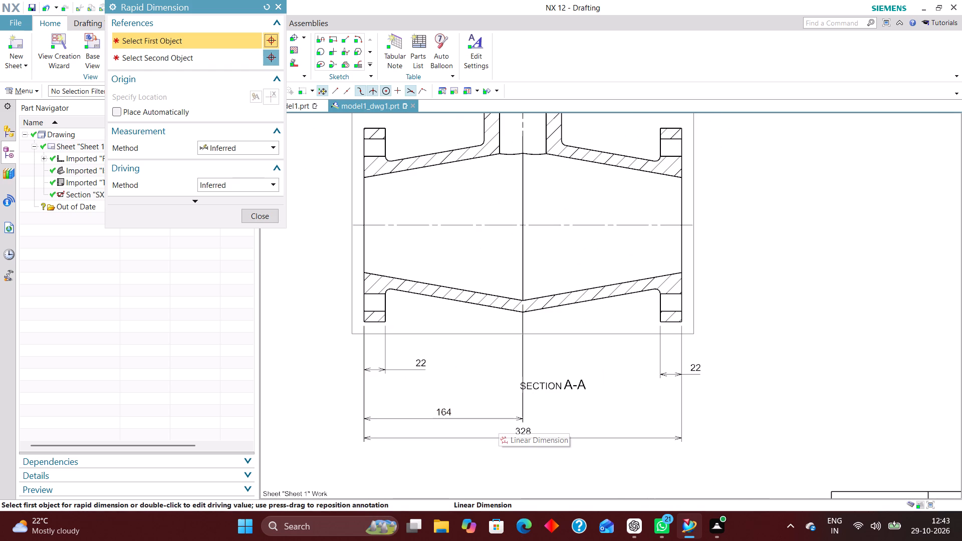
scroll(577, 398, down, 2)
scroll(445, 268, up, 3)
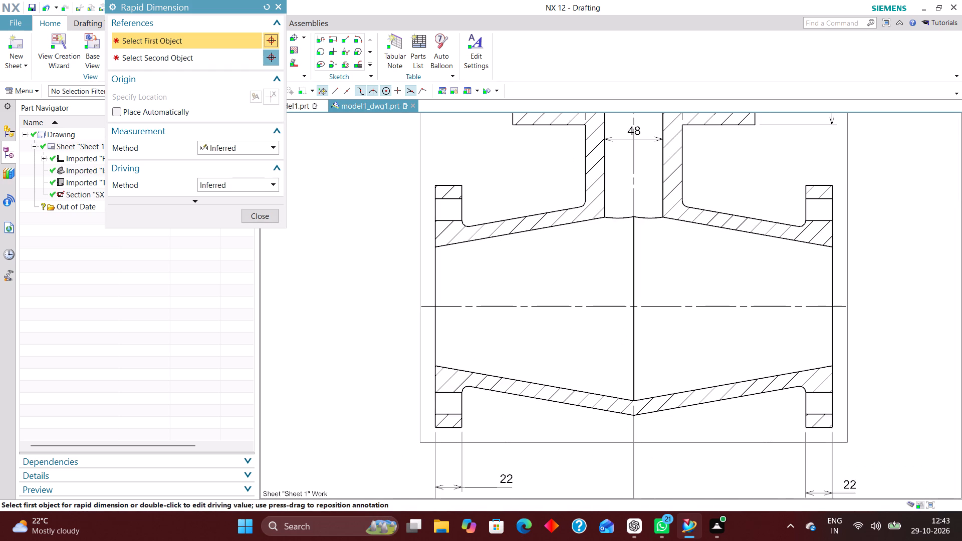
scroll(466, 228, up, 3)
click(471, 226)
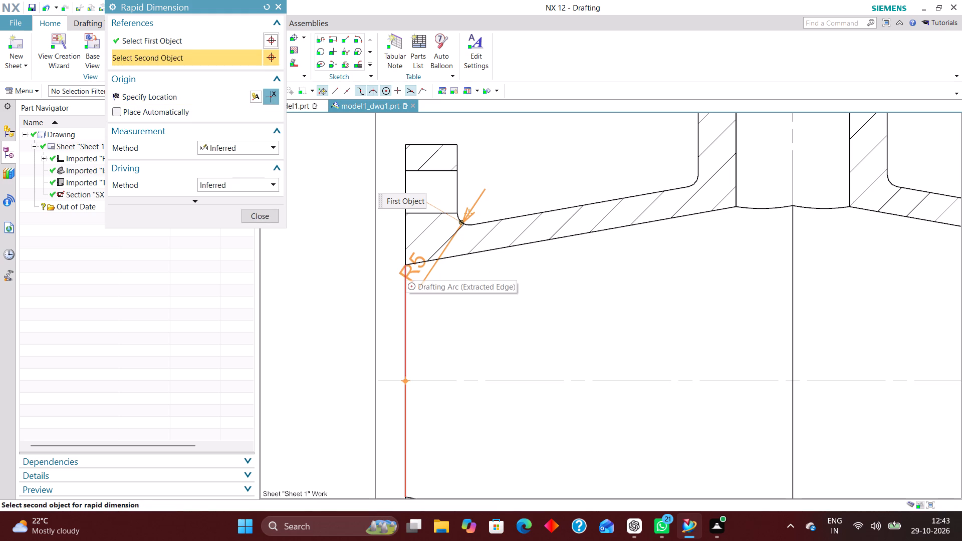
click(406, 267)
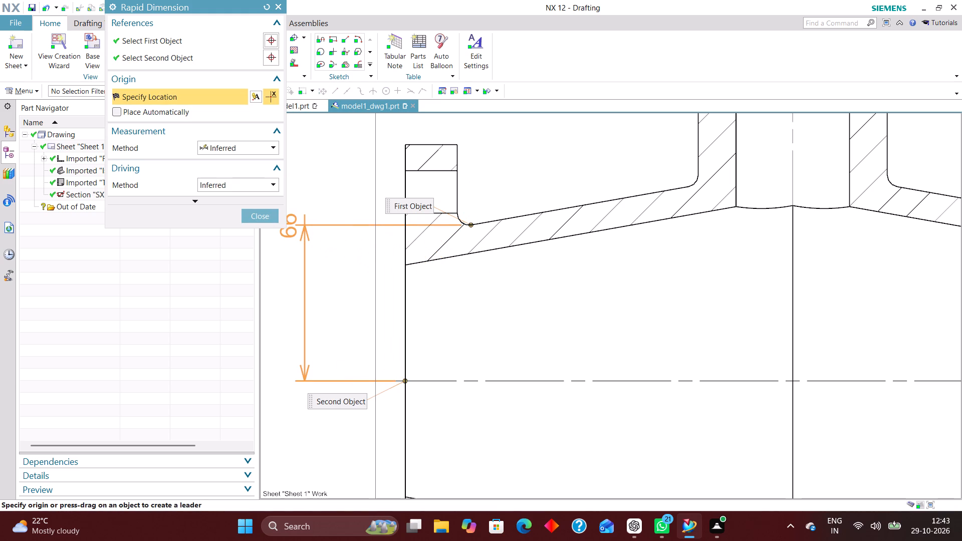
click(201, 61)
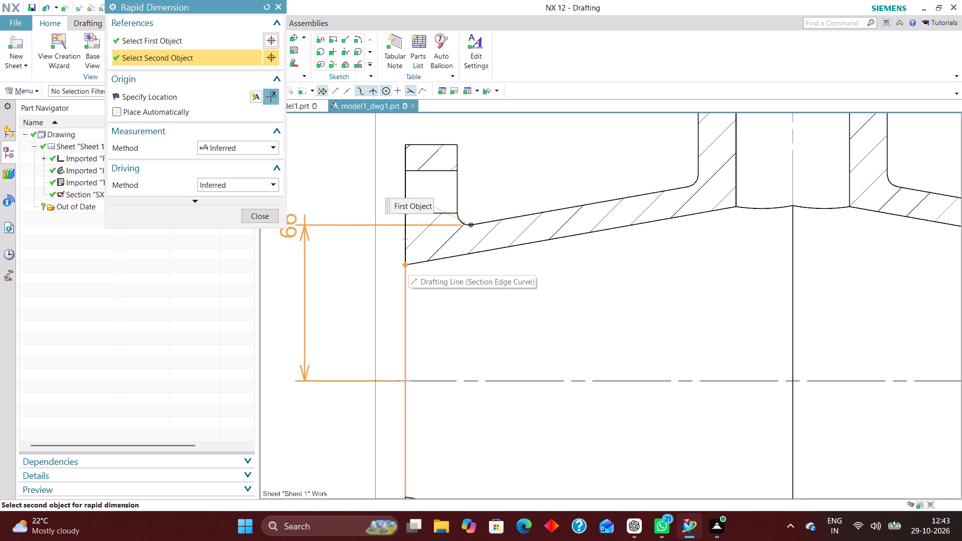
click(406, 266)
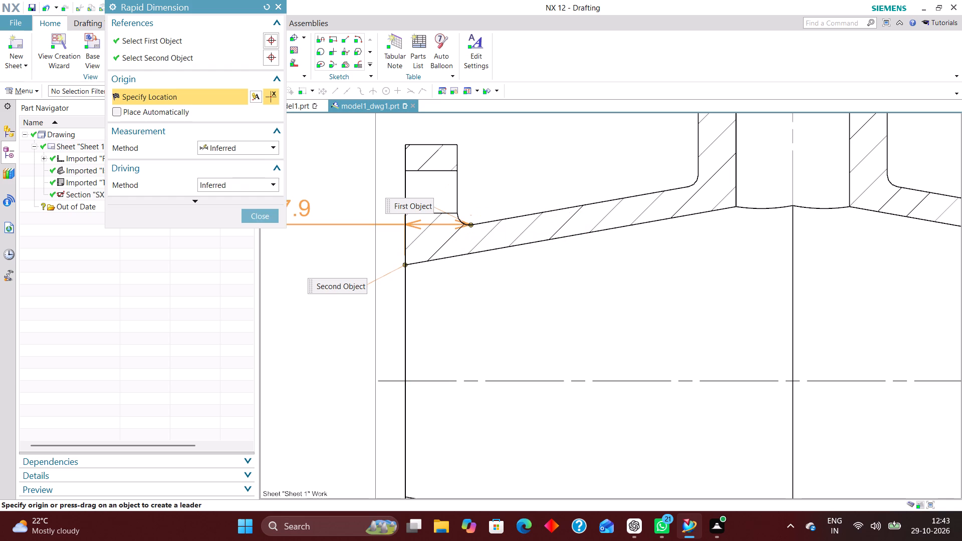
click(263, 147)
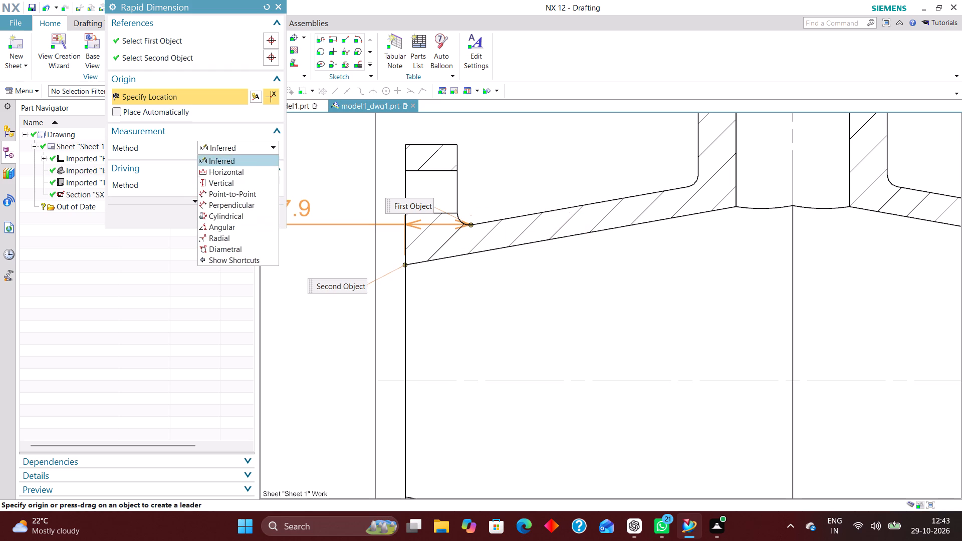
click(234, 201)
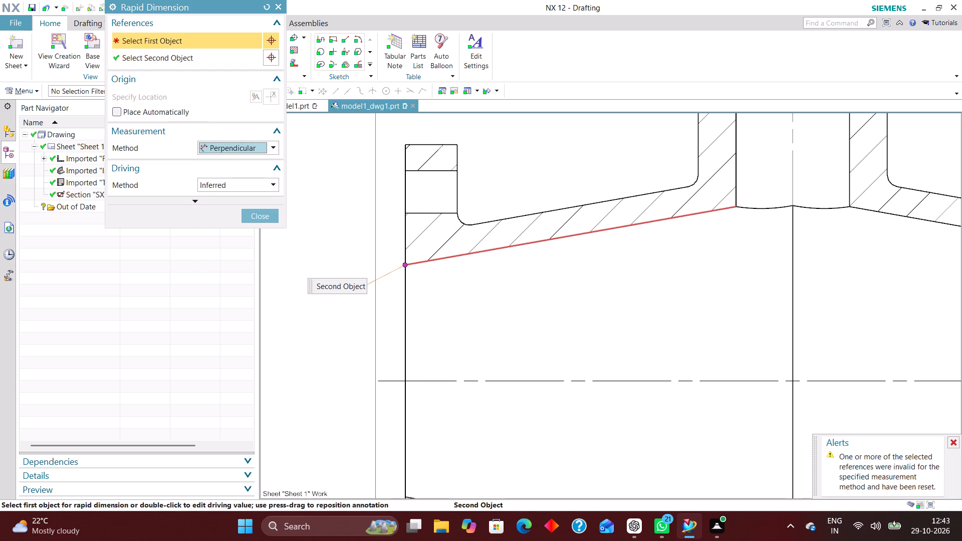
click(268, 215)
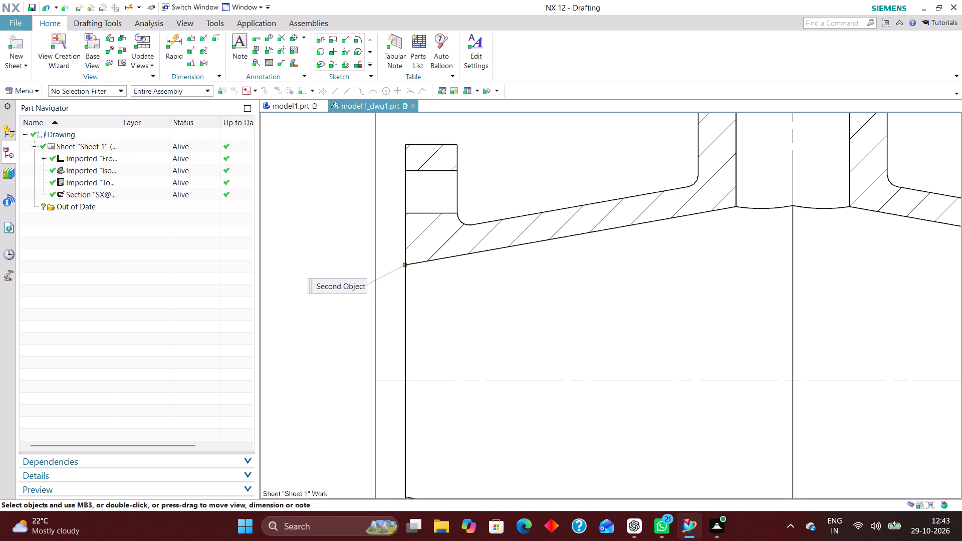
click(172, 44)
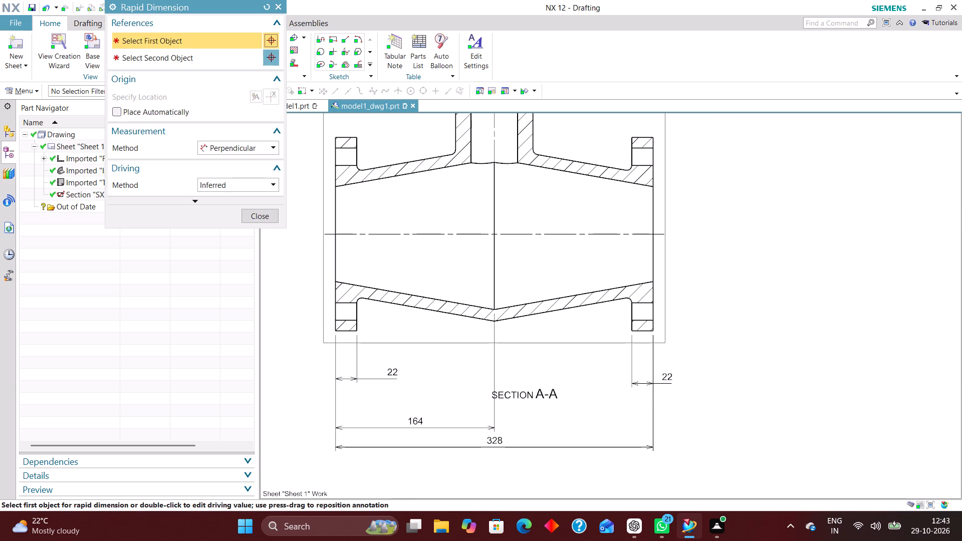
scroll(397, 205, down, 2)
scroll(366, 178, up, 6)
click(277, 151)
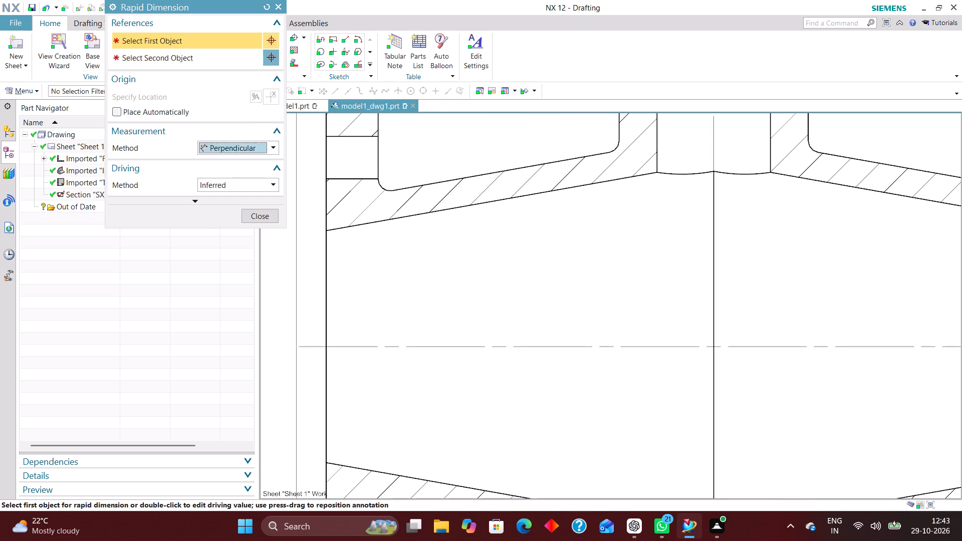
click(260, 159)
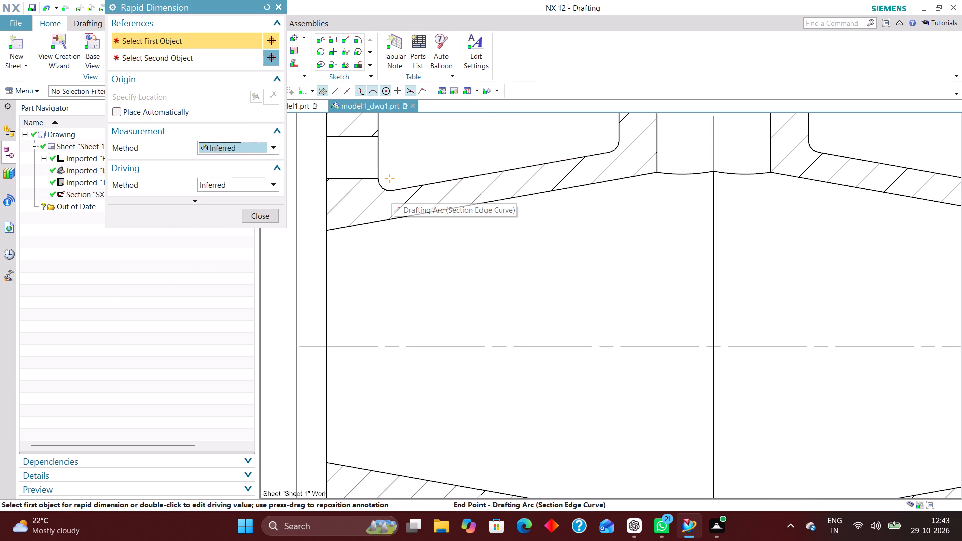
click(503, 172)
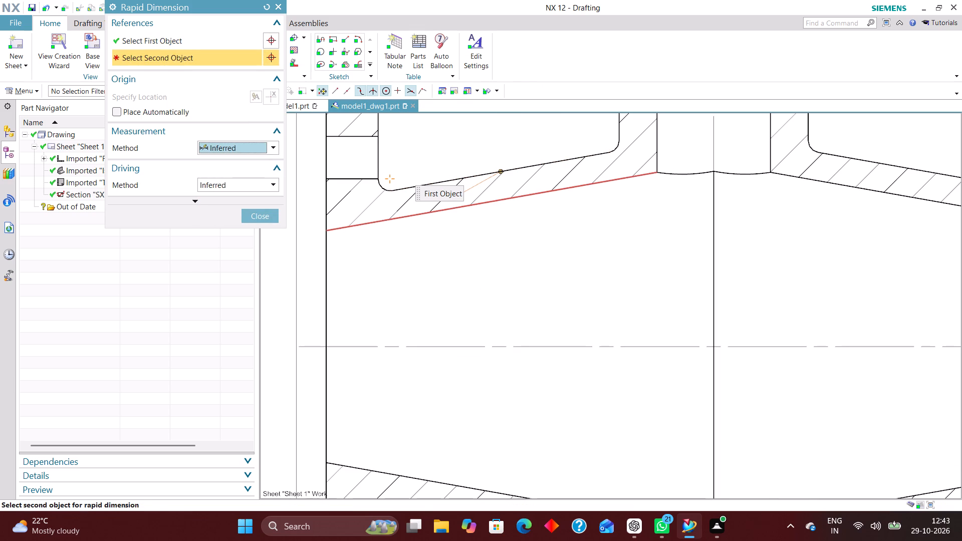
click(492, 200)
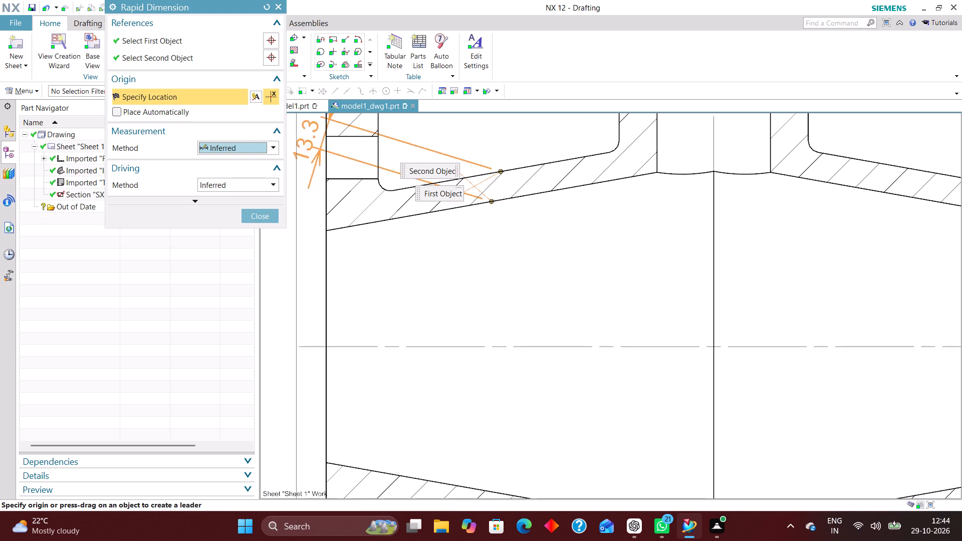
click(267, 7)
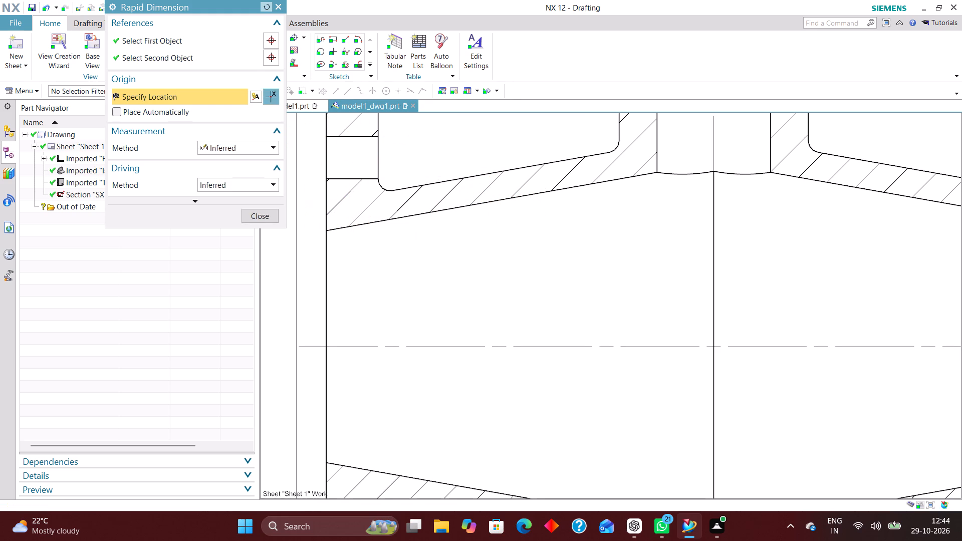
Dimension the upper-left tapered wall's thickness with the Perpendicular method, placing it outside the section view beyond the left flange.
click(272, 150)
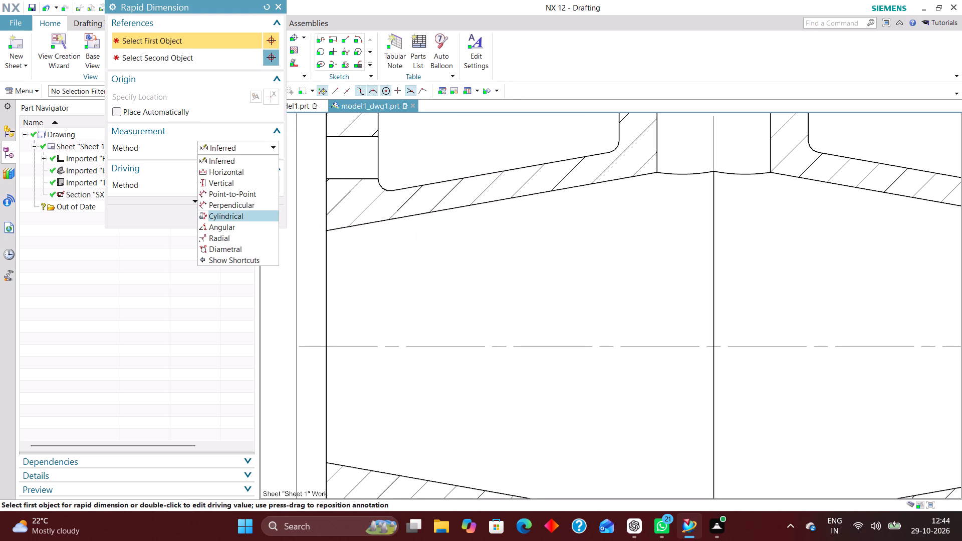
click(246, 208)
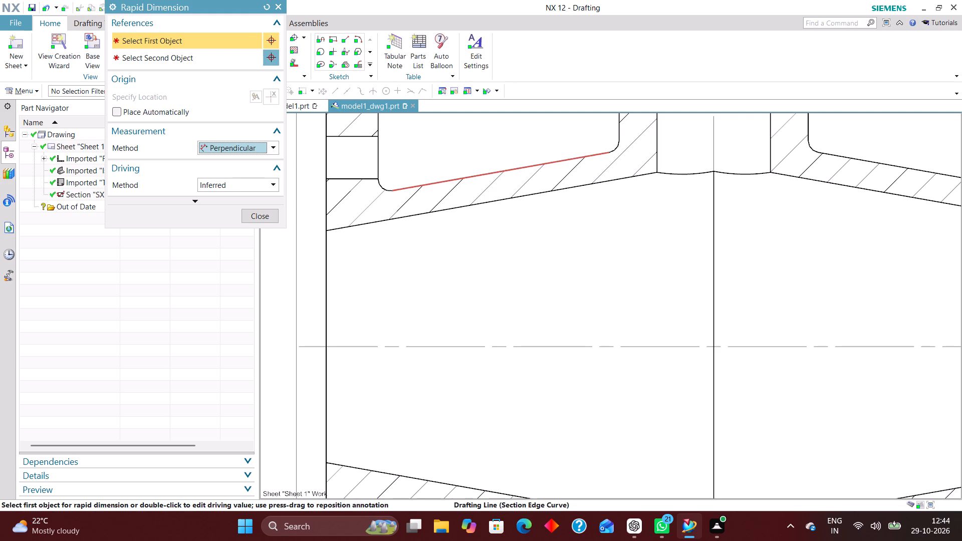
click(567, 160)
click(545, 191)
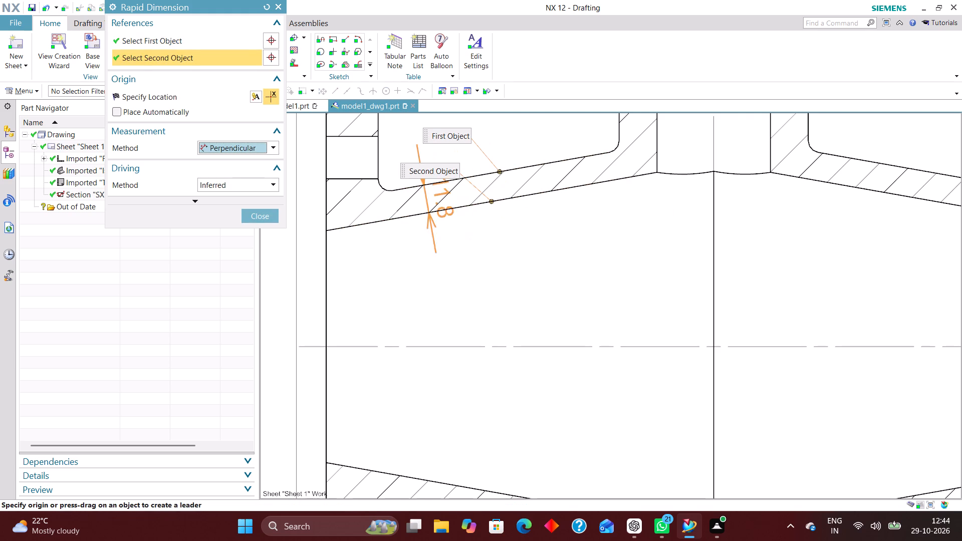
scroll(379, 218, down, 4)
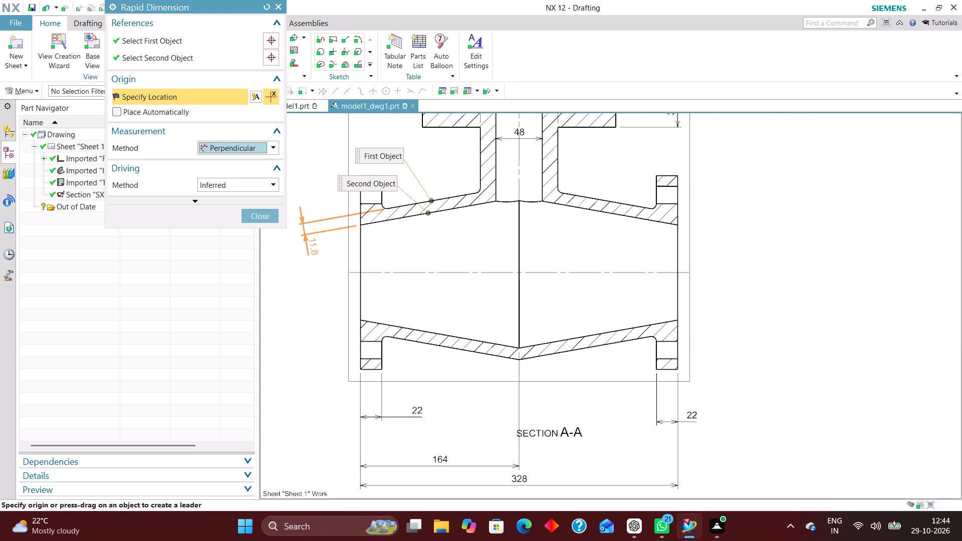
click(314, 246)
click(256, 213)
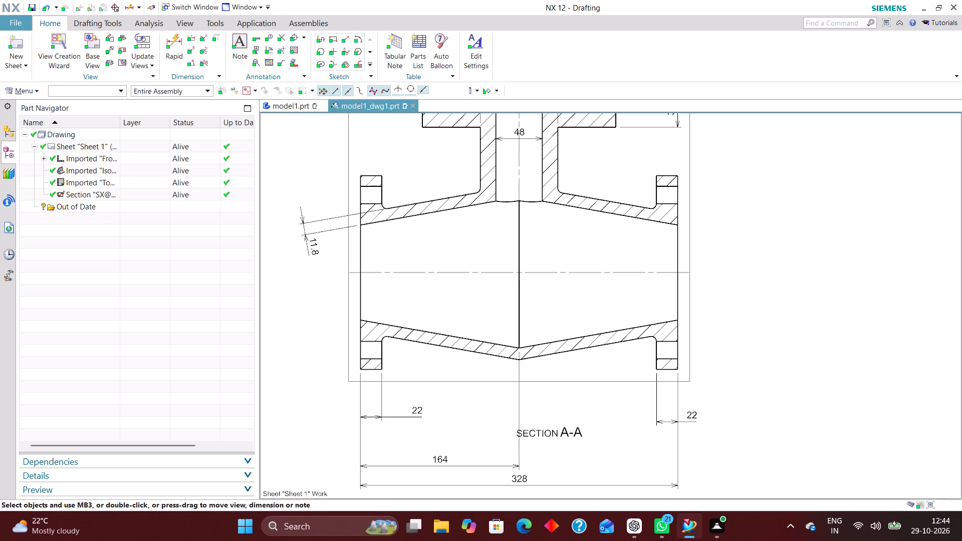
Set the tapered wall's thickness dimension to display no decimal places.
scroll(309, 250, up, 2)
double_click(322, 253)
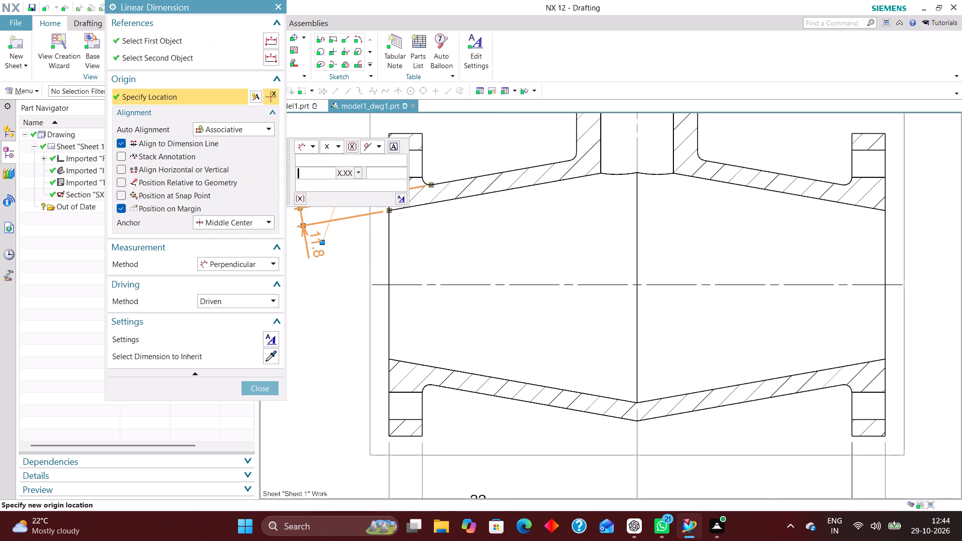
click(360, 173)
click(369, 185)
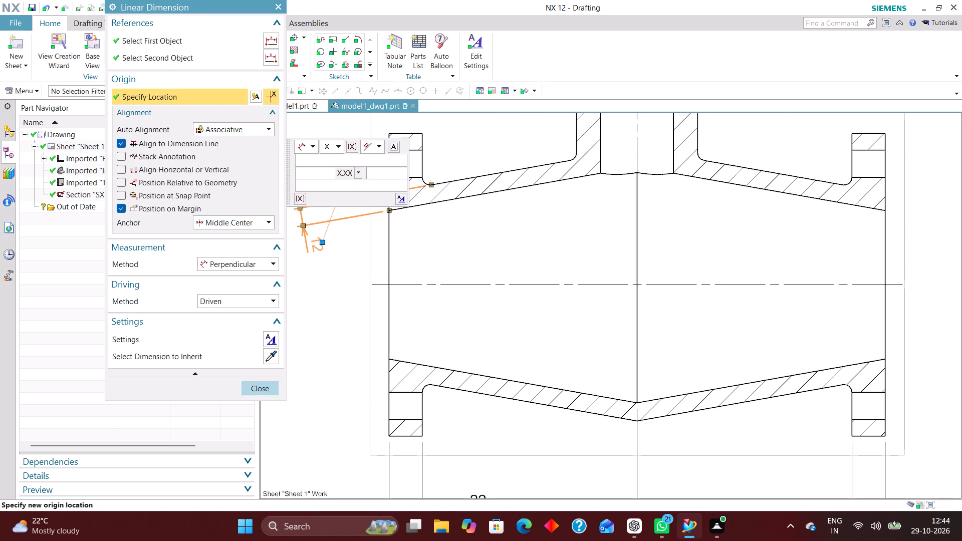
click(268, 385)
scroll(337, 279, down, 2)
scroll(350, 326, up, 2)
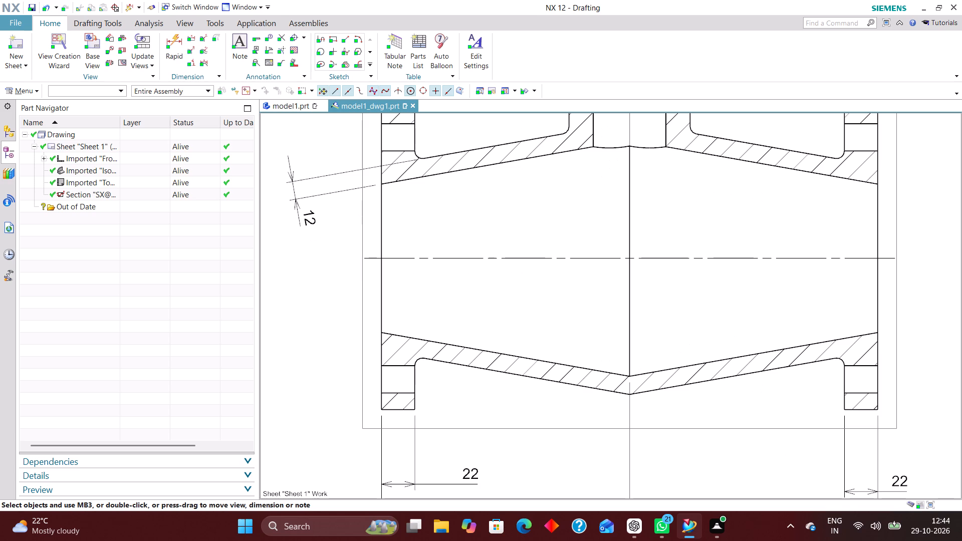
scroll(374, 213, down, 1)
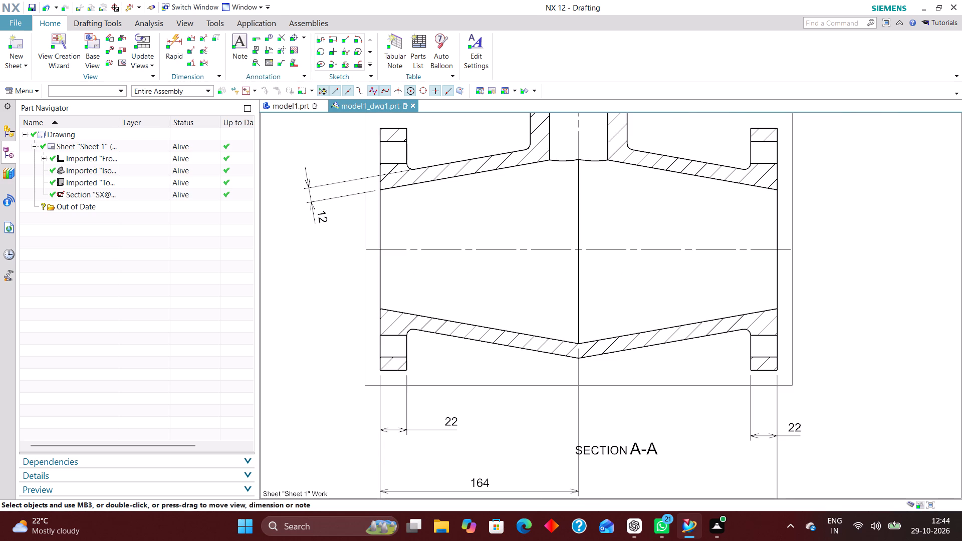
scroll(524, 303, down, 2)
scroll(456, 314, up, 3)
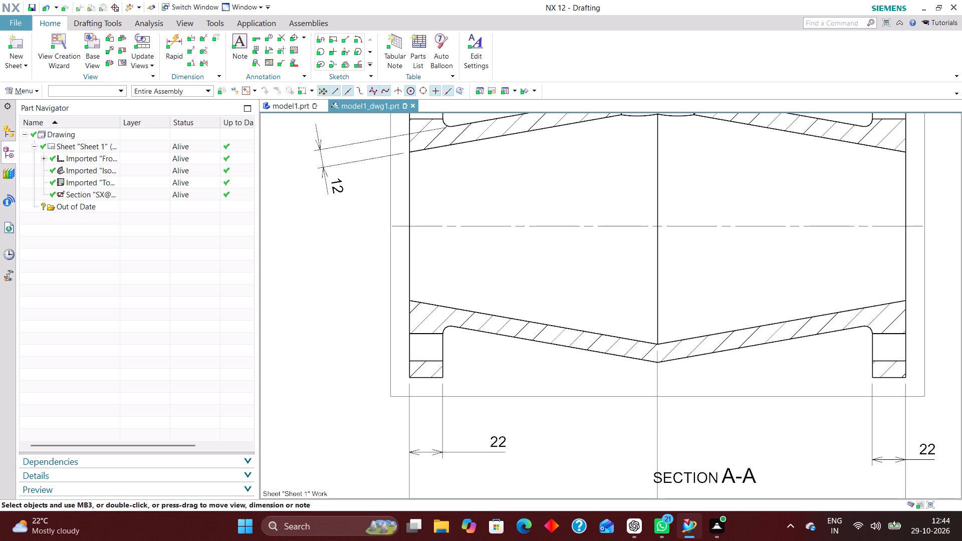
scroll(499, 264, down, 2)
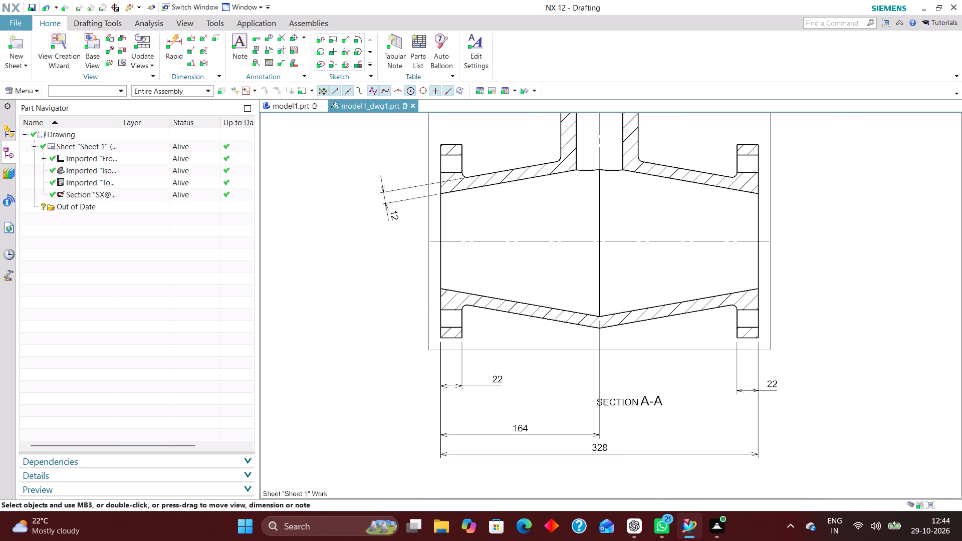
In model1.prt, chamfer the outer rims of both round end flanges' mating faces using Offset and Angle, 2 mm at 45°.
click(289, 104)
scroll(526, 278, down, 2)
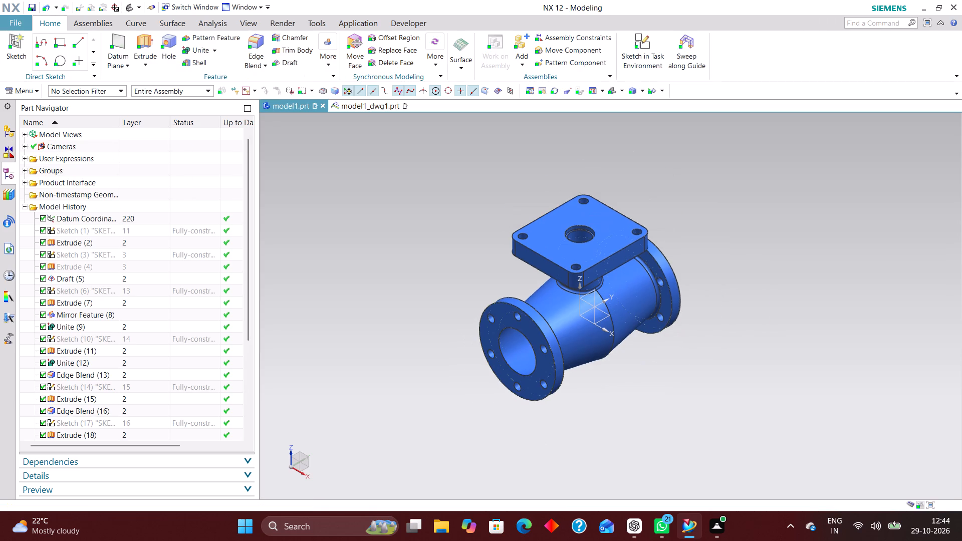
scroll(654, 353, up, 3)
middle_drag(700, 350, 687, 328)
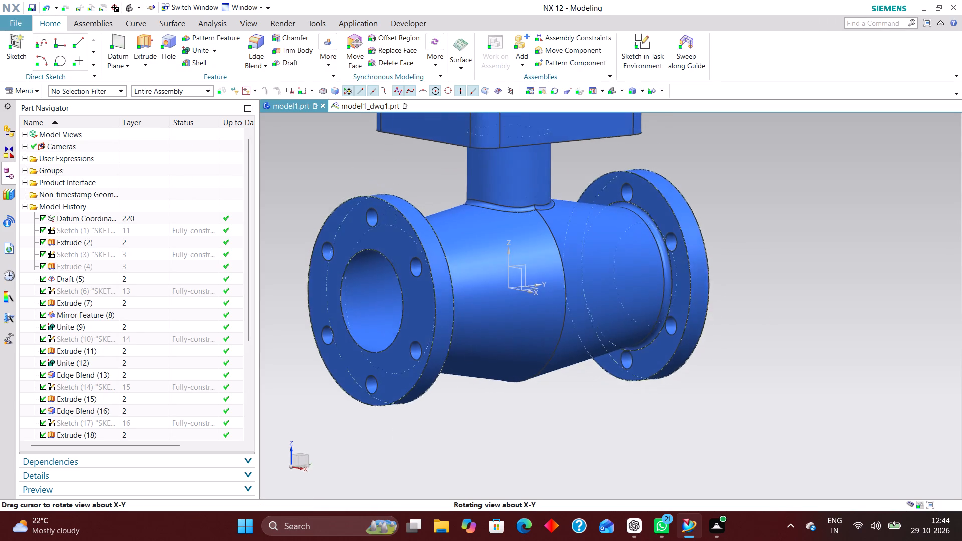
middle_drag(687, 328, 689, 329)
scroll(688, 329, up, 1)
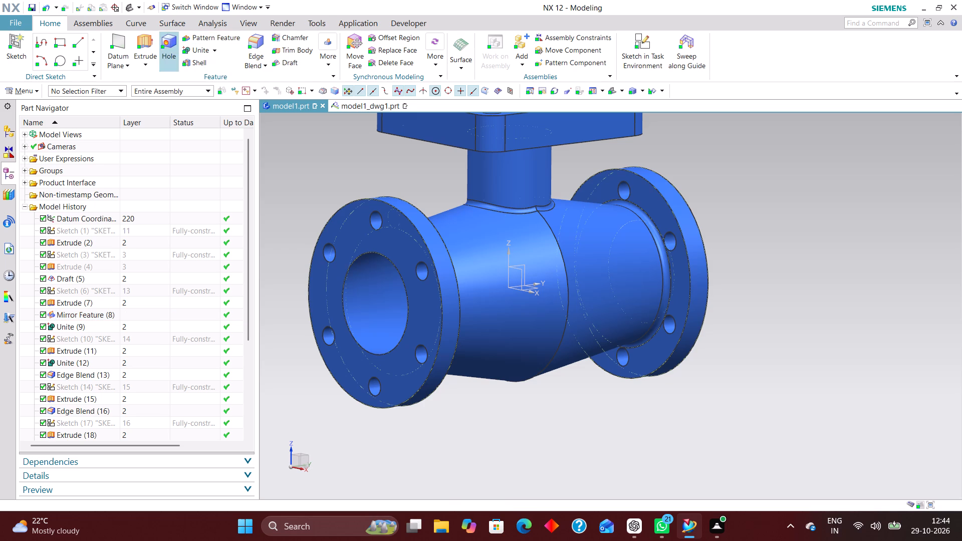
click(283, 40)
click(440, 298)
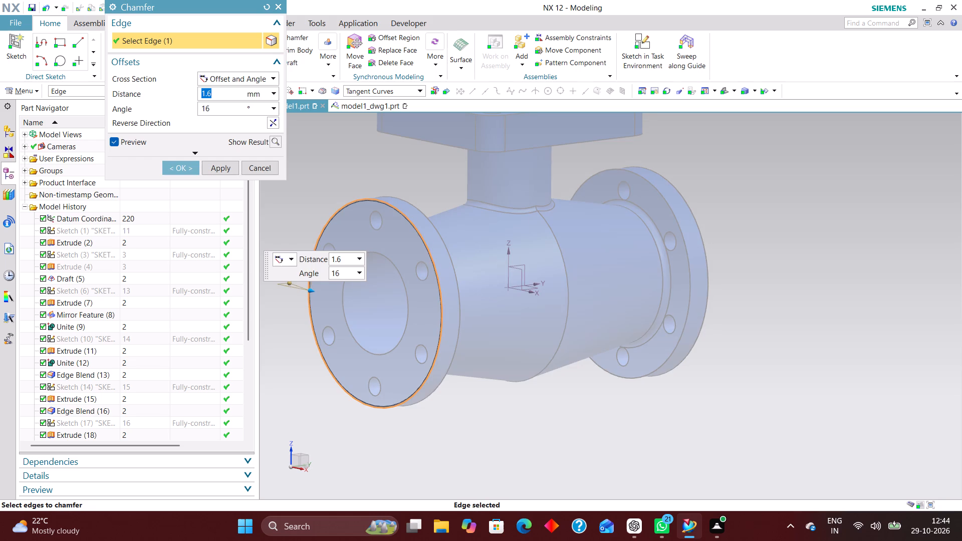
key(2)
drag(216, 112, 185, 115)
text(45)
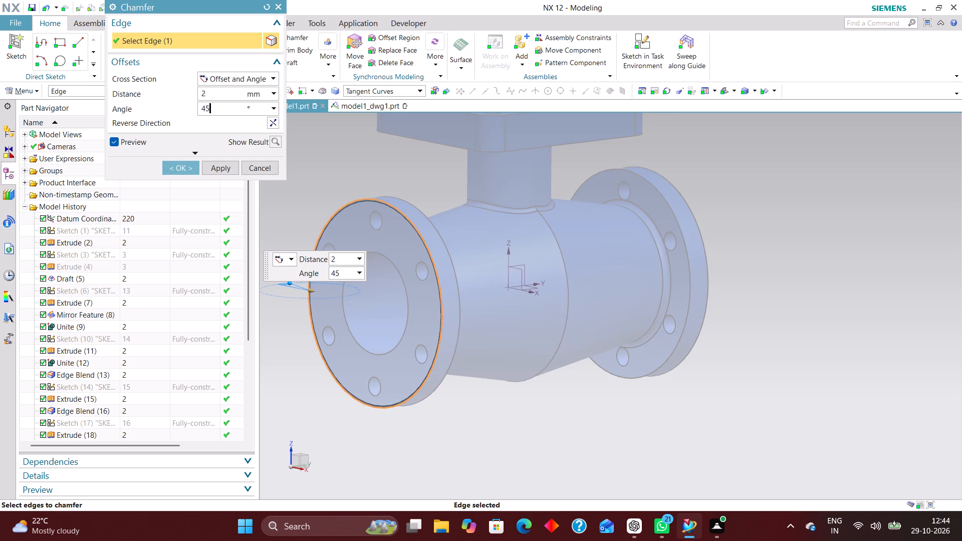
key(Return)
key(Return)
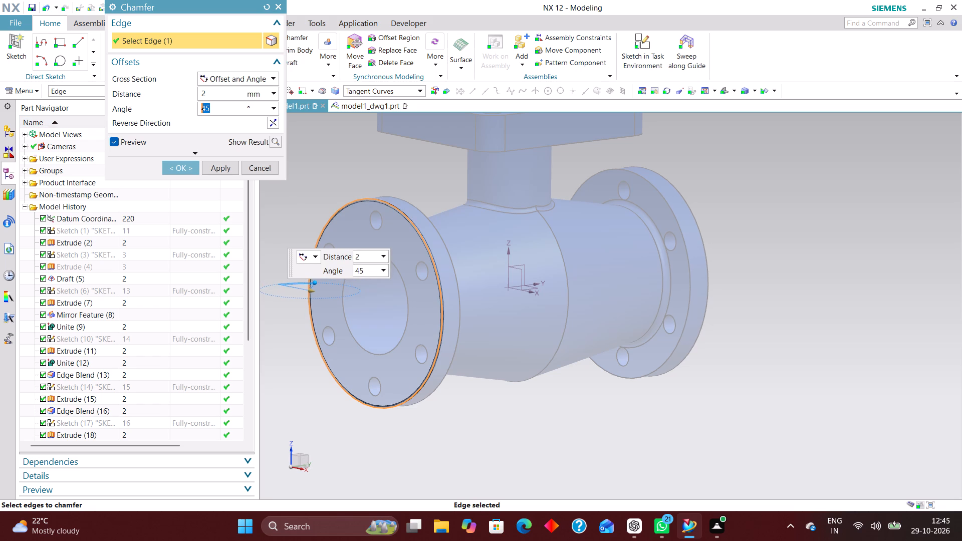
middle_drag(818, 325, 746, 323)
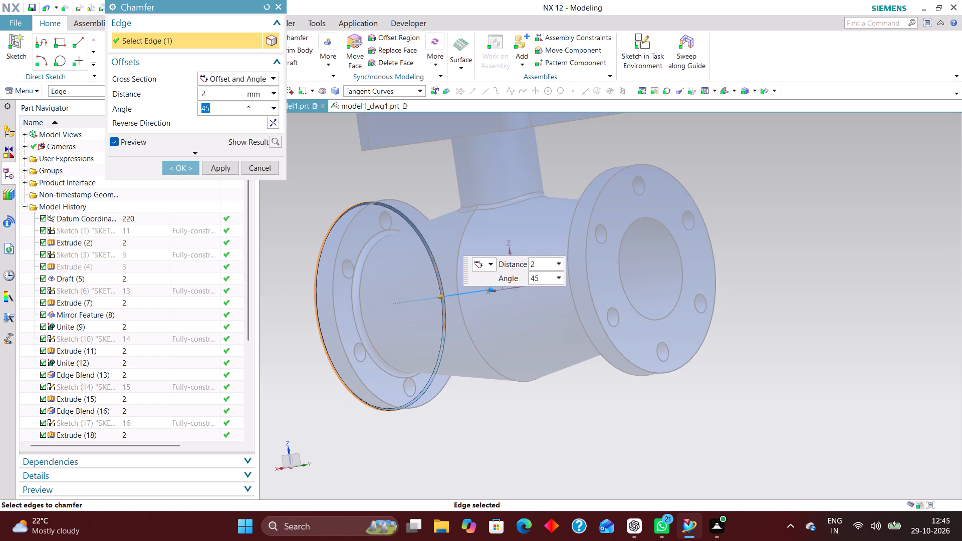
click(641, 369)
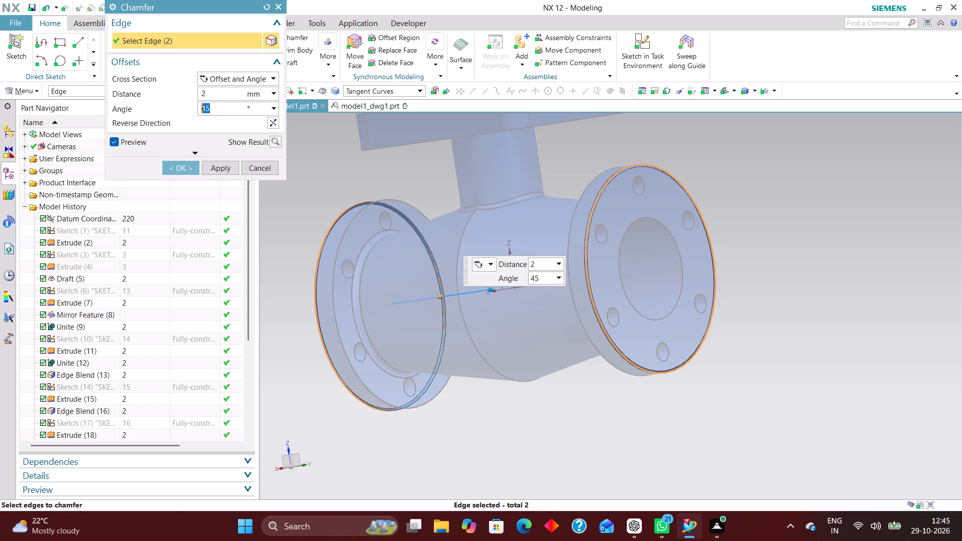
click(189, 168)
middle_drag(777, 391, 830, 378)
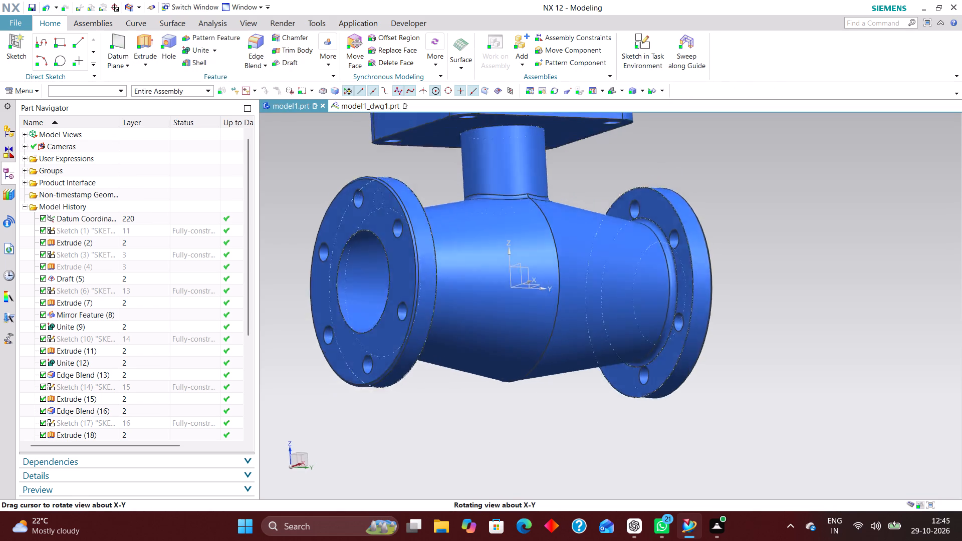
middle_drag(830, 378, 833, 386)
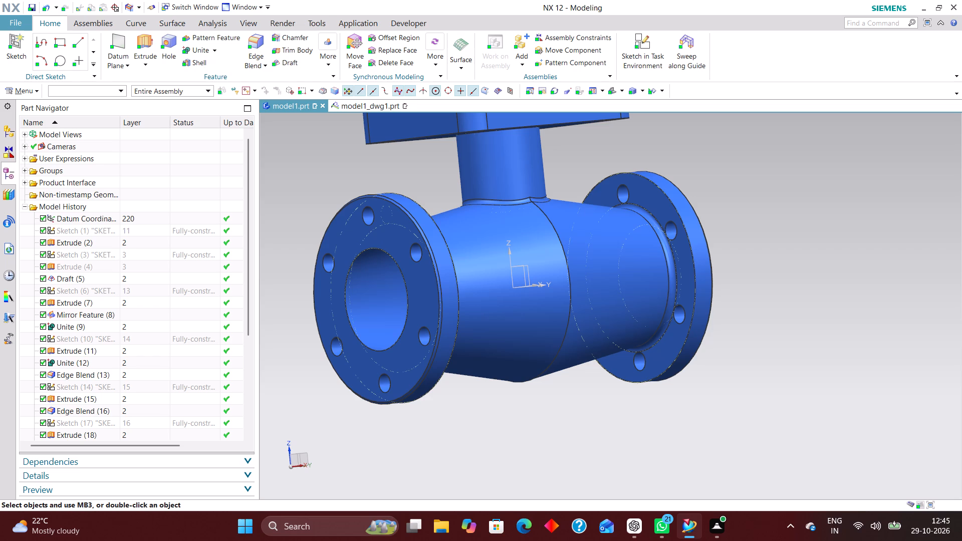
key(End)
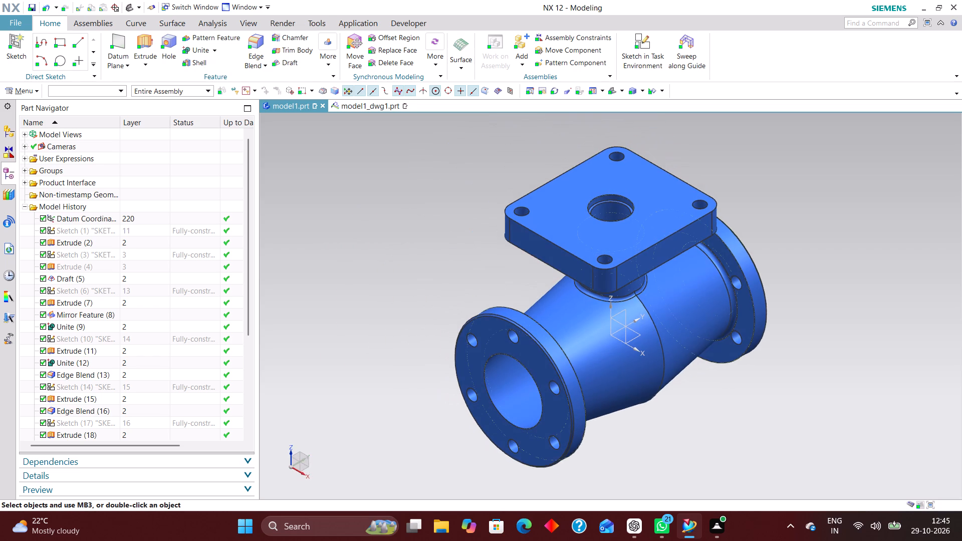
Return to the model1_dwg1 drawing and shift section view A-A slightly closer to the Front view.
click(362, 104)
scroll(686, 350, down, 4)
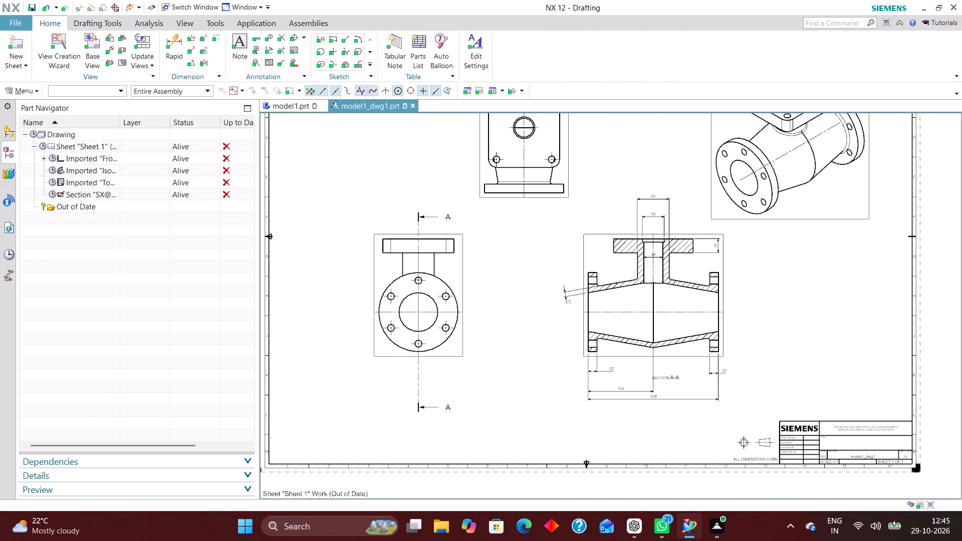
scroll(735, 349, up, 2)
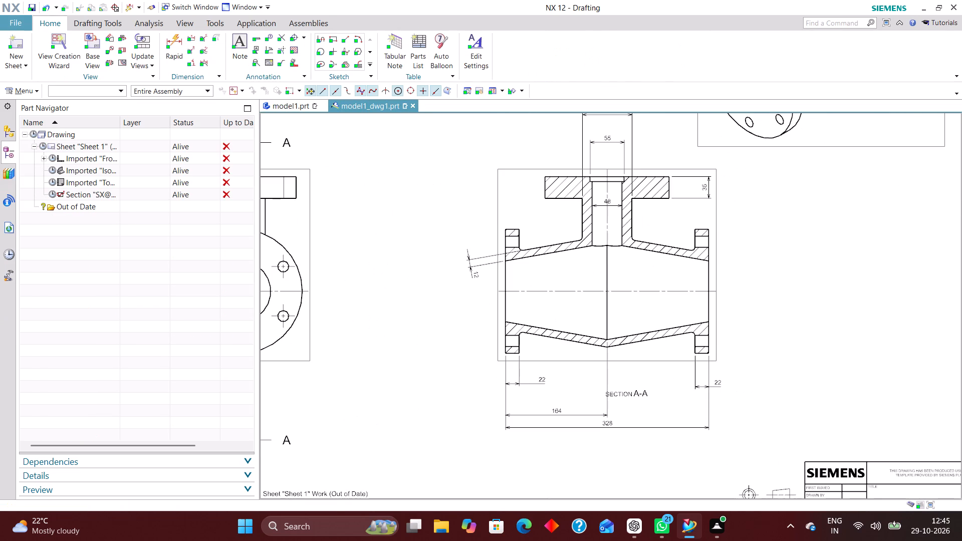
scroll(722, 347, down, 3)
scroll(743, 332, up, 2)
right_drag(778, 273, 718, 359)
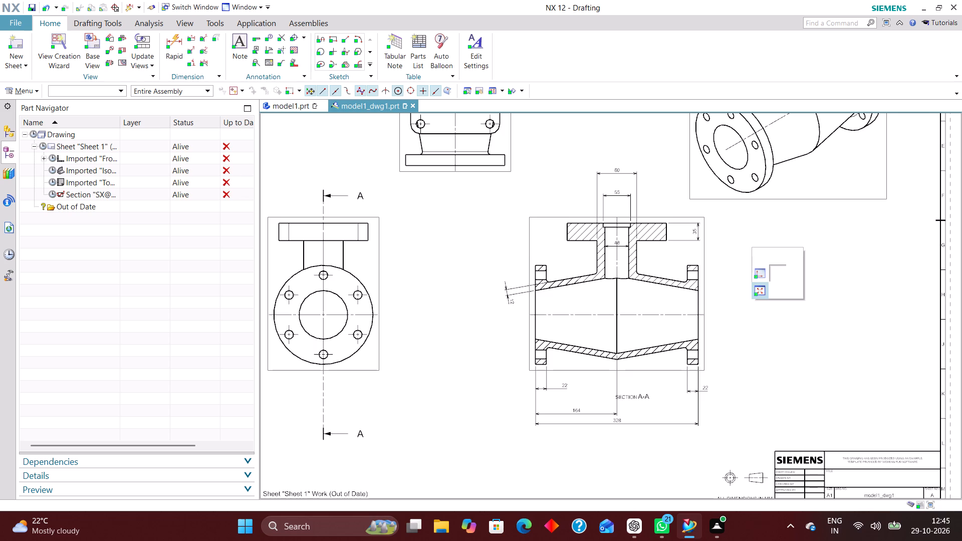
right_drag(834, 257, 760, 352)
scroll(618, 331, up, 2)
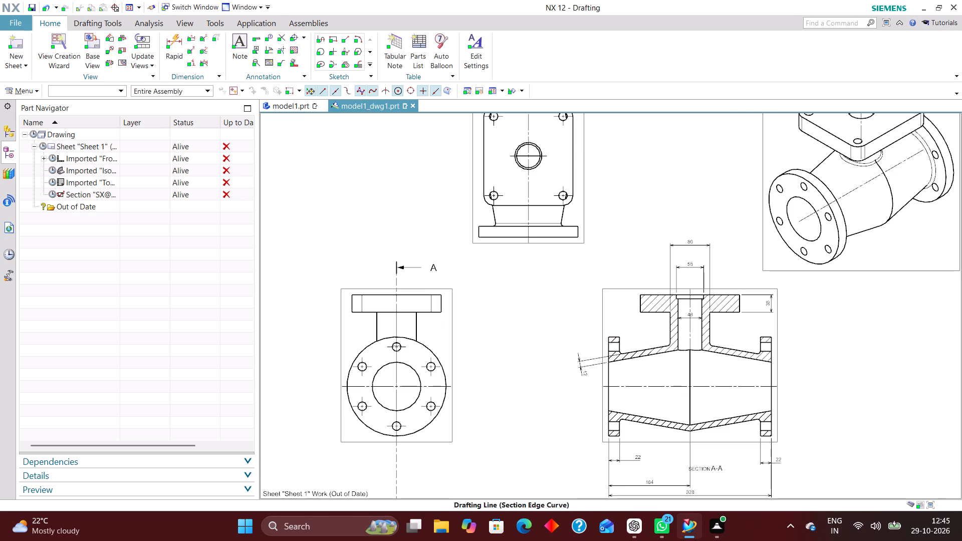
drag(603, 295, 588, 292)
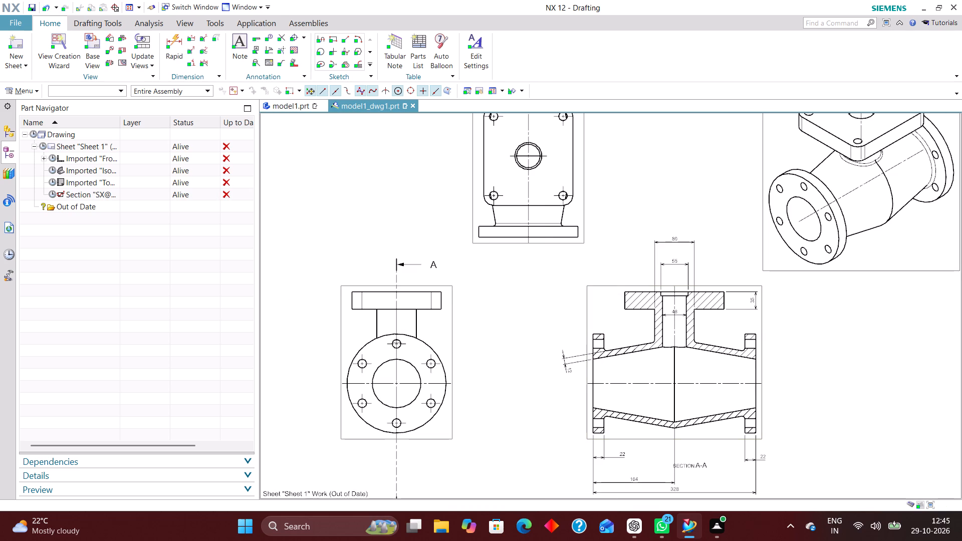
Update the whole drawing so all out-of-date views on Sheet 1 pick up the flange chamfers.
scroll(705, 385, down, 2)
scroll(703, 263, up, 3)
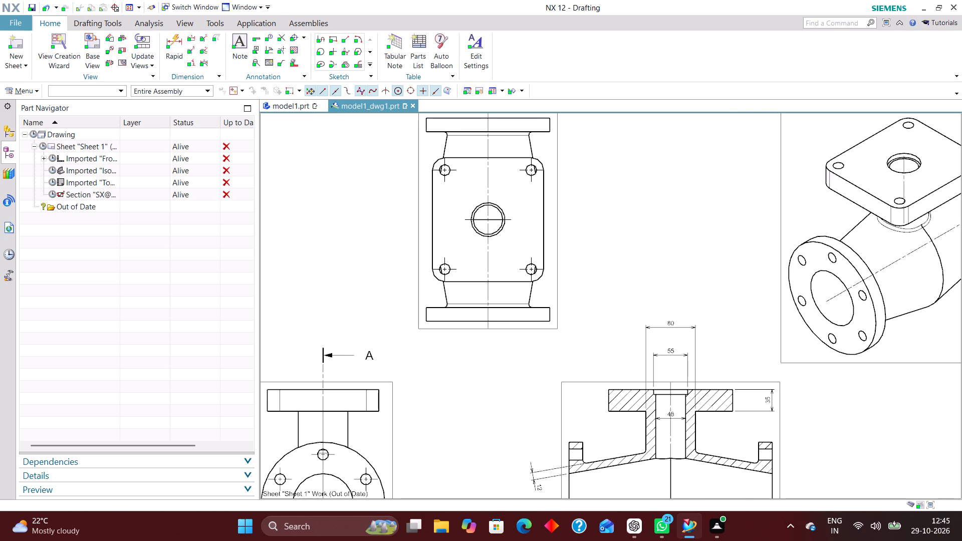
right_drag(684, 190, 622, 253)
scroll(766, 387, up, 3)
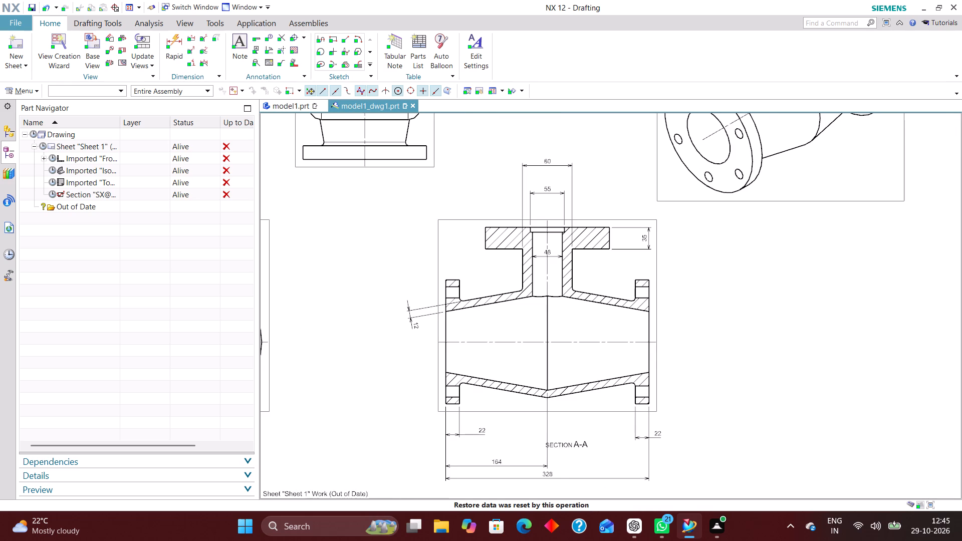
scroll(800, 403, down, 2)
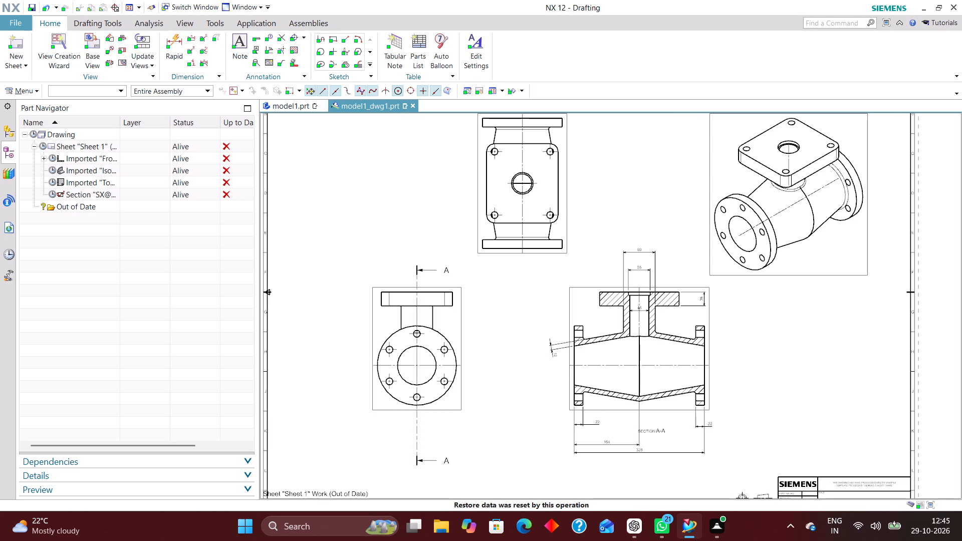
click(180, 252)
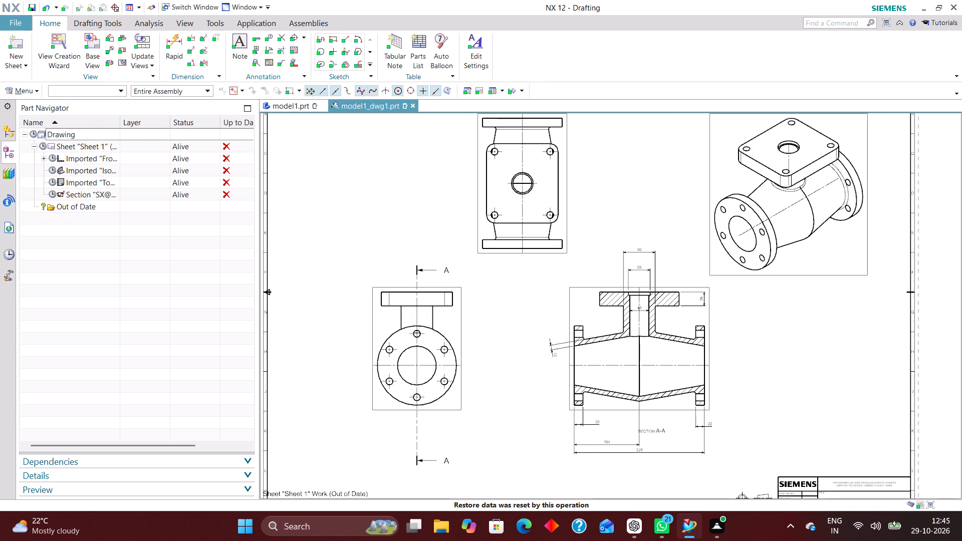
click(33, 133)
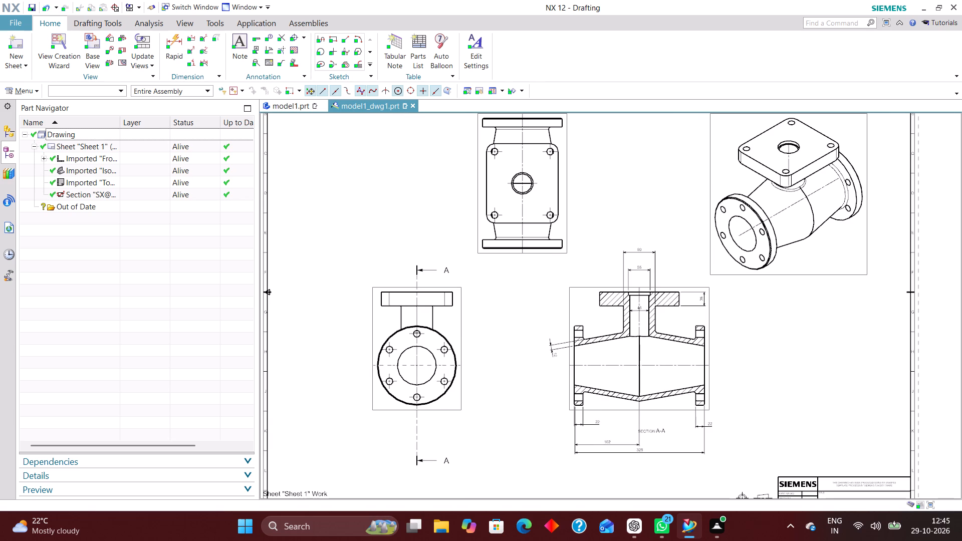
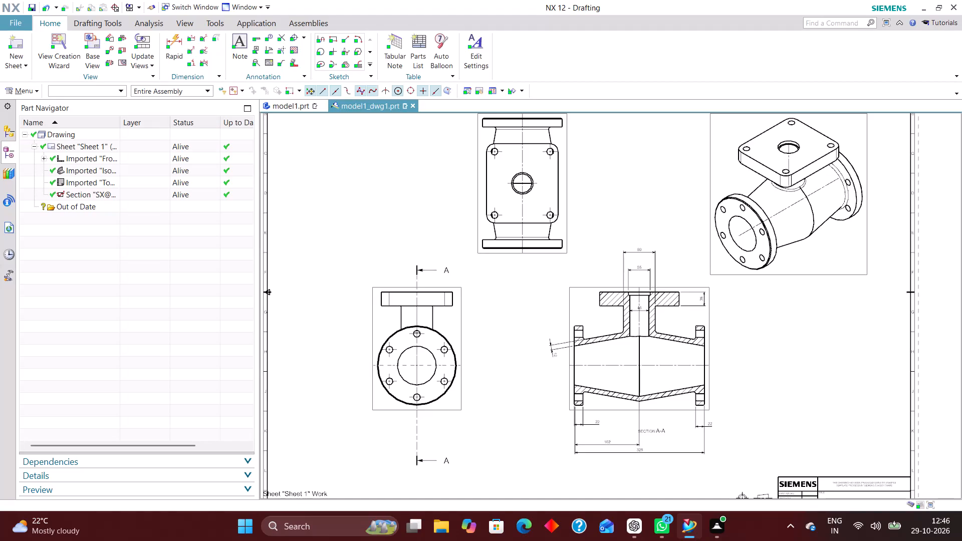
Move section view A-A's 326 overall length dimension farther below the 162 half-length dimension.
scroll(619, 479, up, 3)
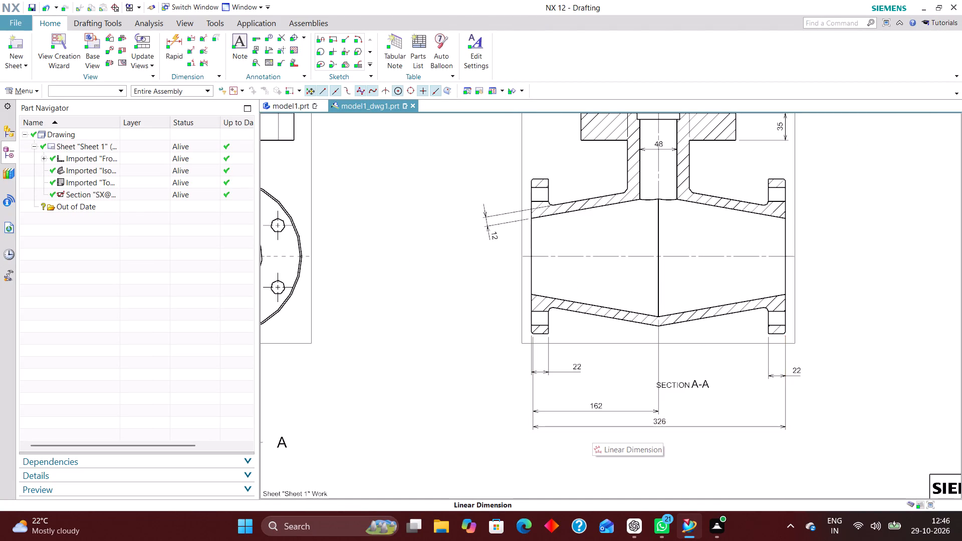
scroll(616, 421, up, 1)
scroll(595, 377, down, 1)
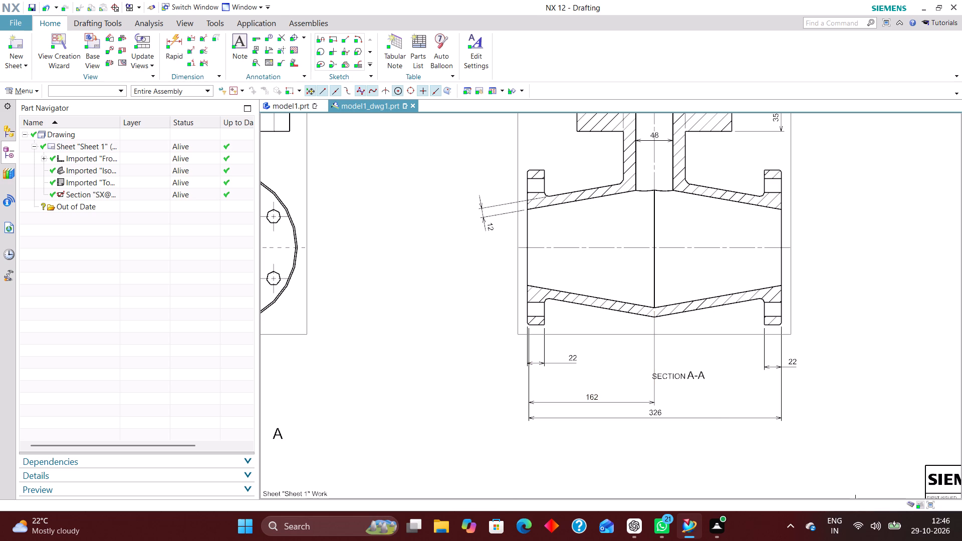
drag(664, 415, 657, 422)
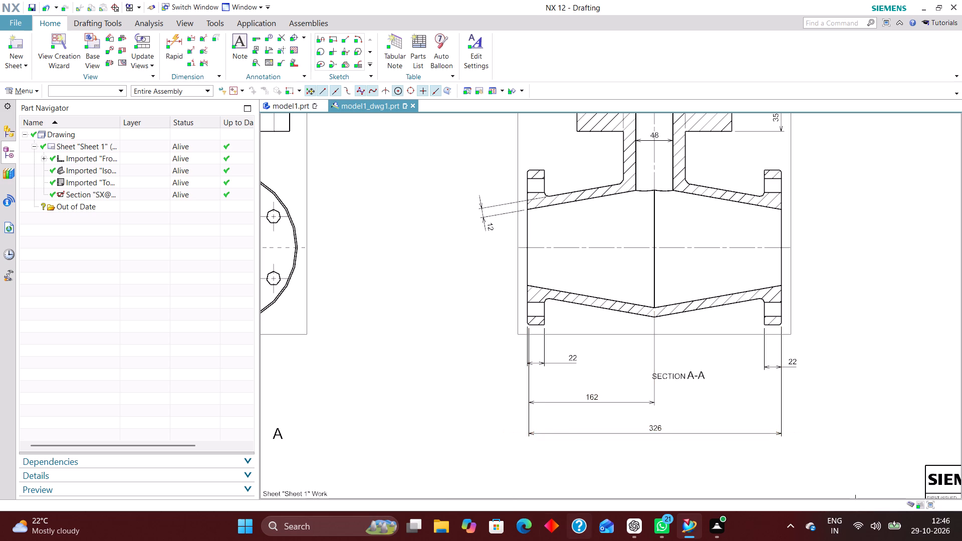
In model1.prt, edit the round end flange's extrusion, setting its start distance to 164 mm and keeping the end at 164-22.
click(298, 107)
scroll(526, 281, down, 2)
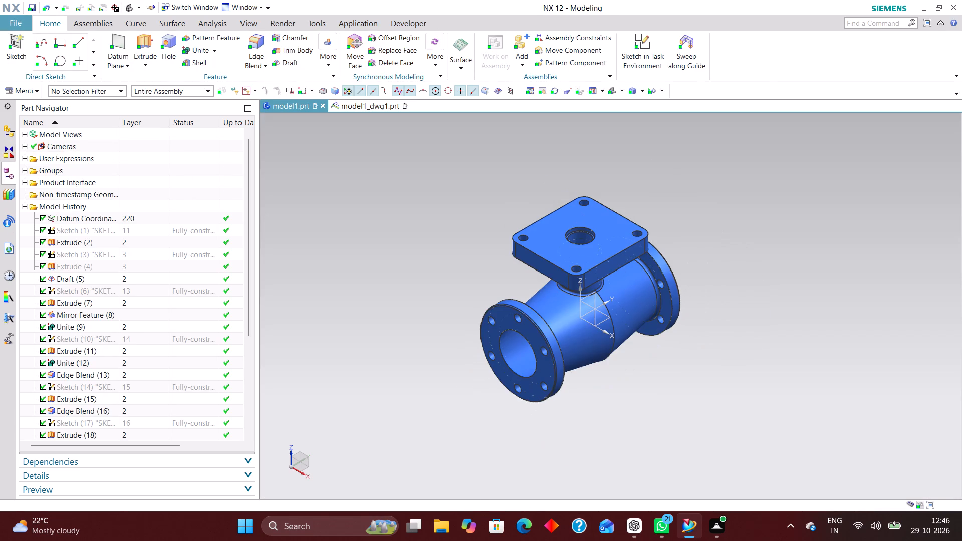
middle_drag(567, 337, 526, 324)
middle_drag(526, 324, 540, 318)
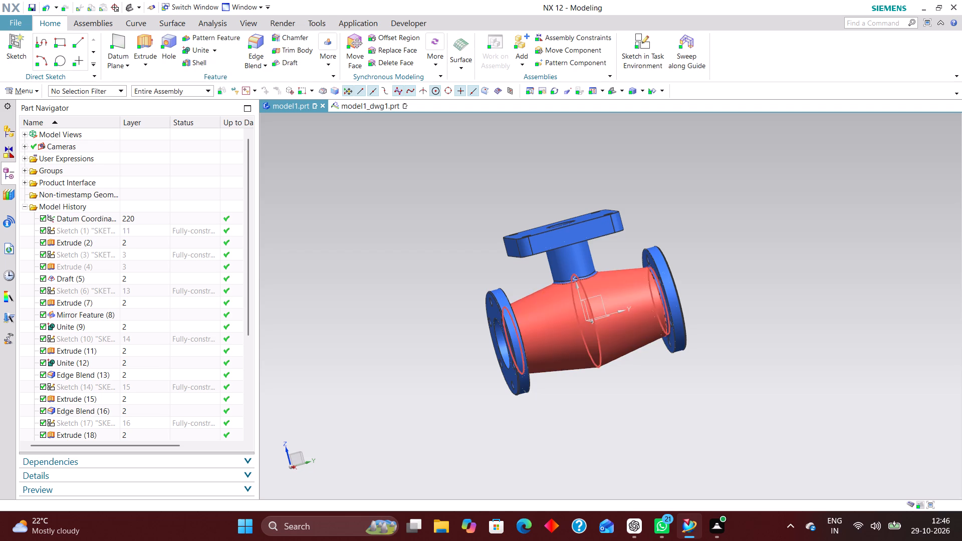
double_click(518, 335)
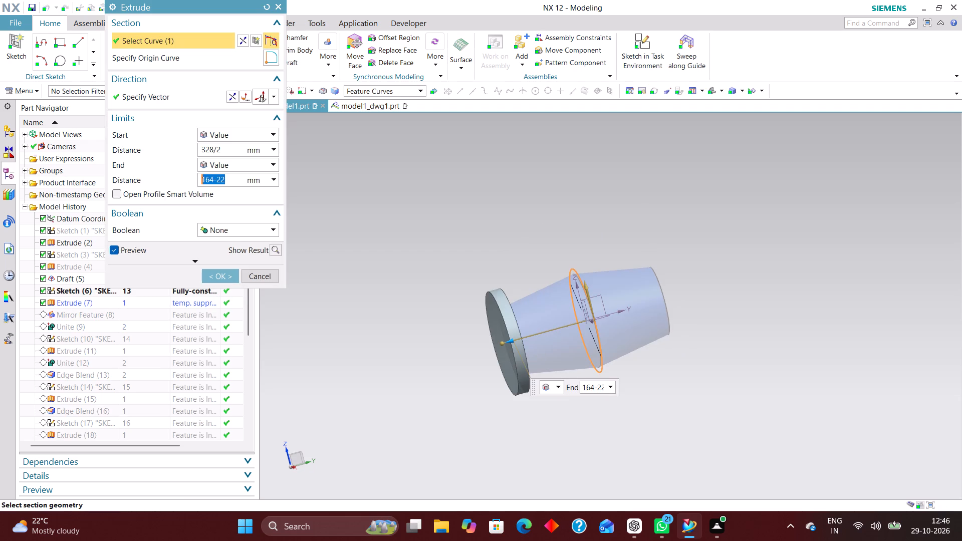
right_drag(765, 263, 695, 271)
scroll(539, 298, up, 2)
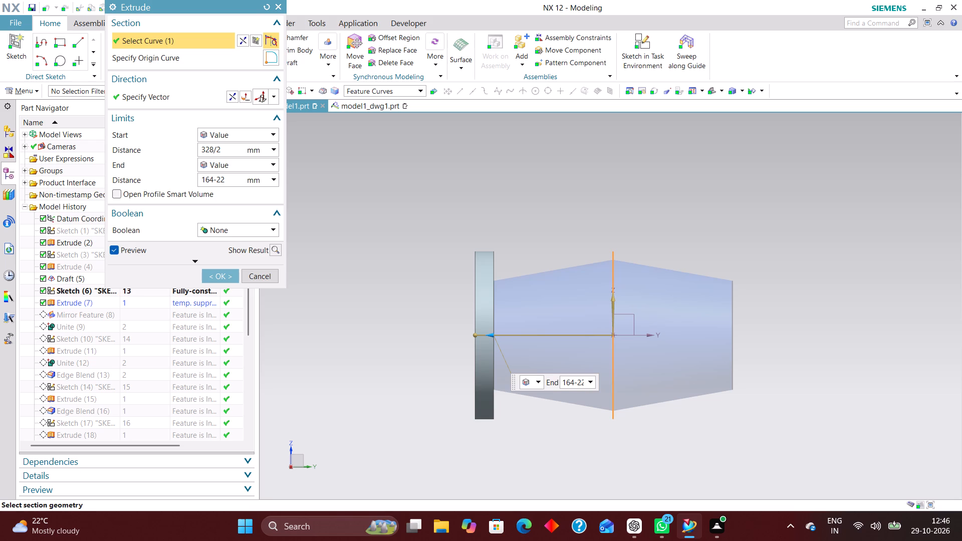
drag(226, 148, 184, 143)
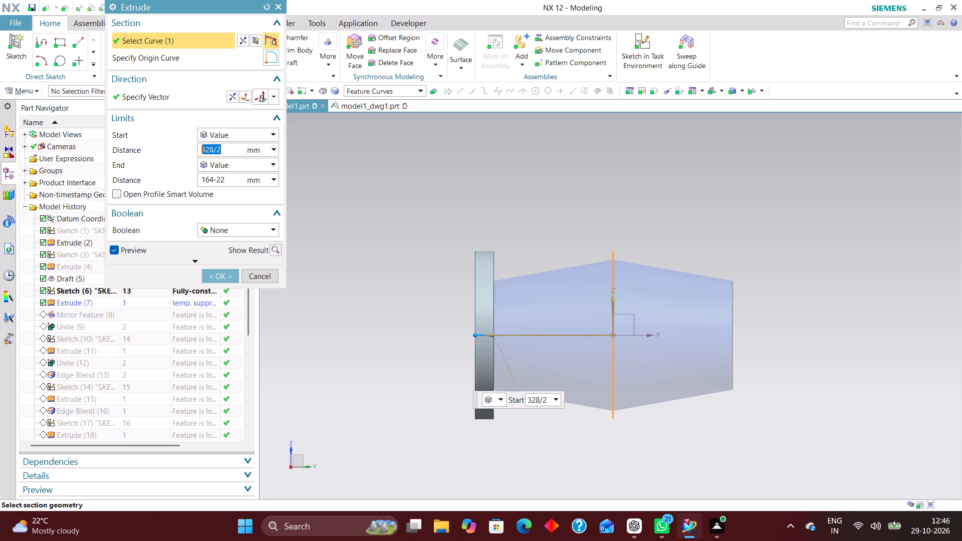
drag(184, 143, 183, 142)
key(1)
text(64)
key(Return)
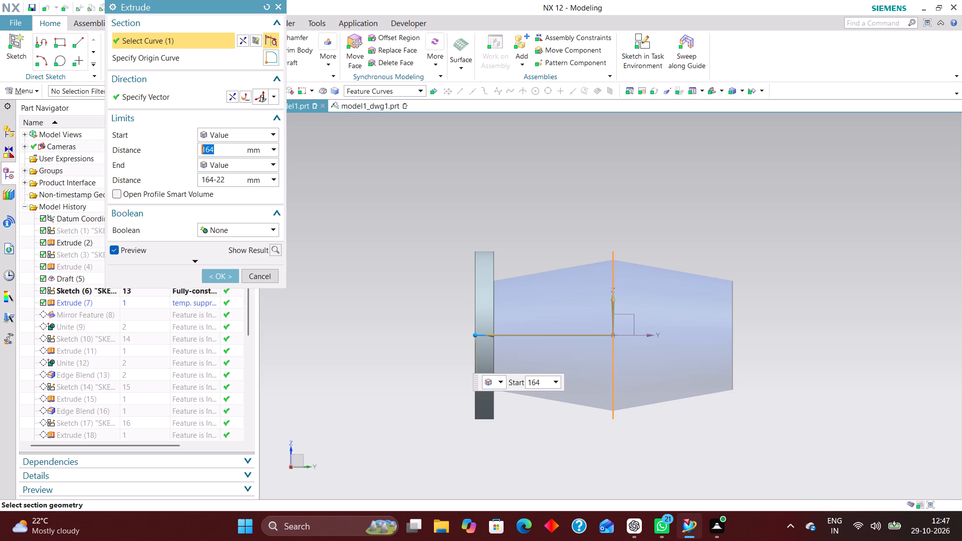
click(474, 333)
click(495, 335)
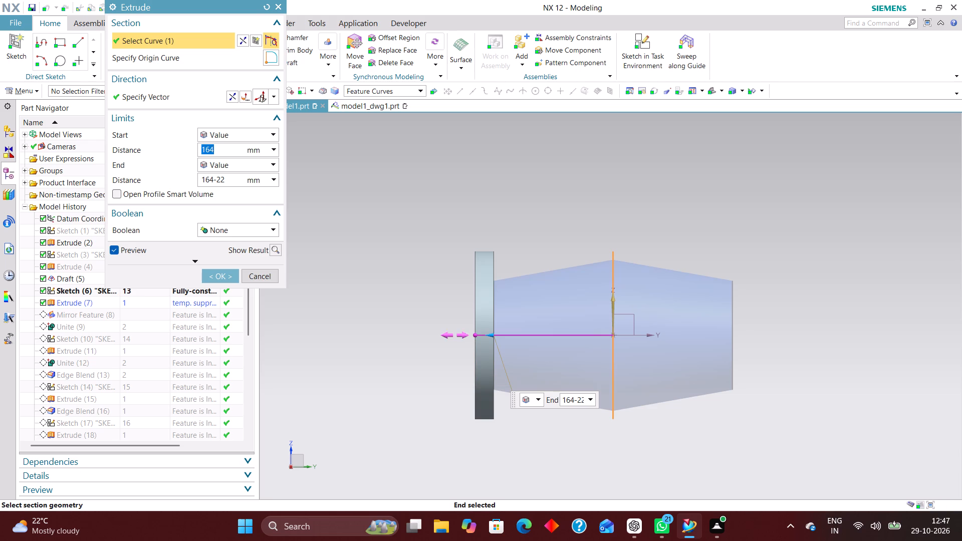
click(474, 338)
click(491, 337)
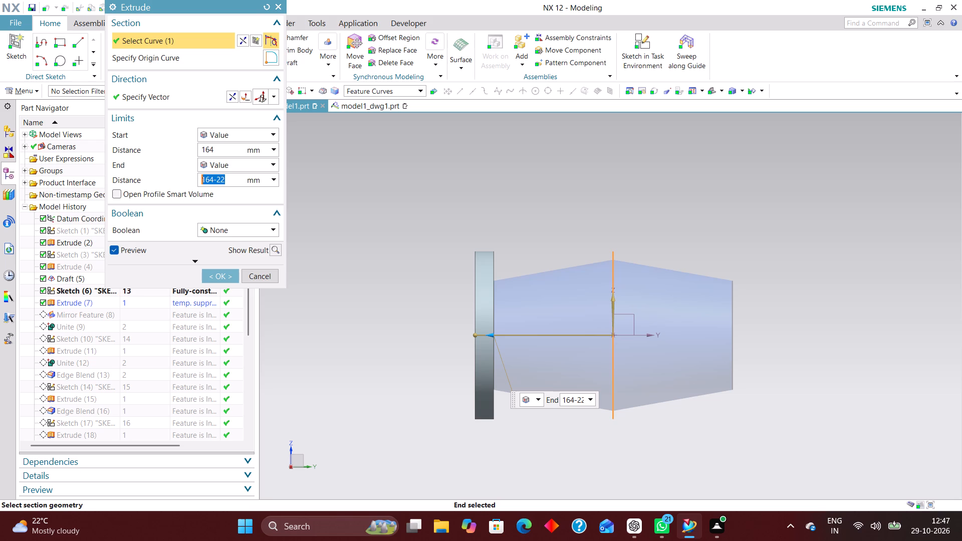
click(227, 275)
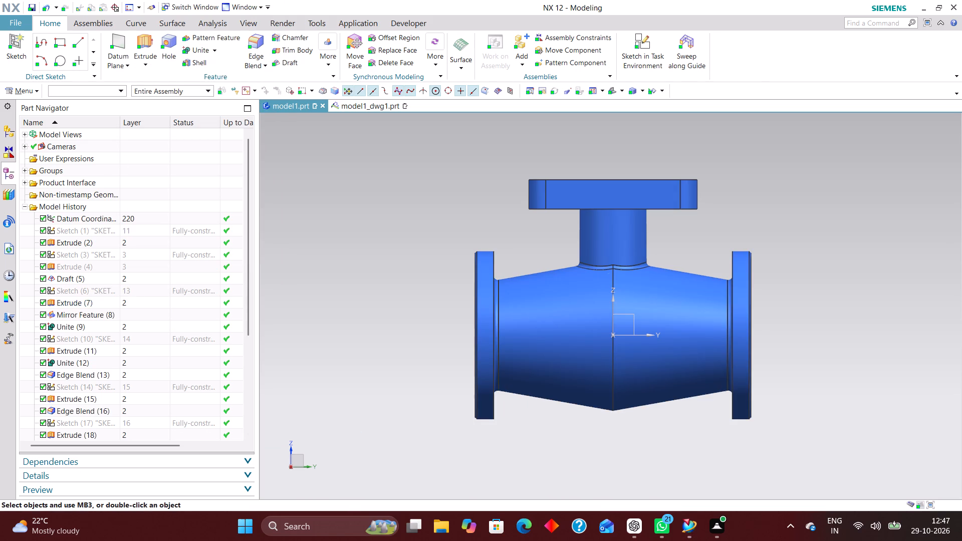
Return to the model1_dwg1 drawing and examine where the flange thickness and body length dimensions attach in section view A-A.
click(384, 104)
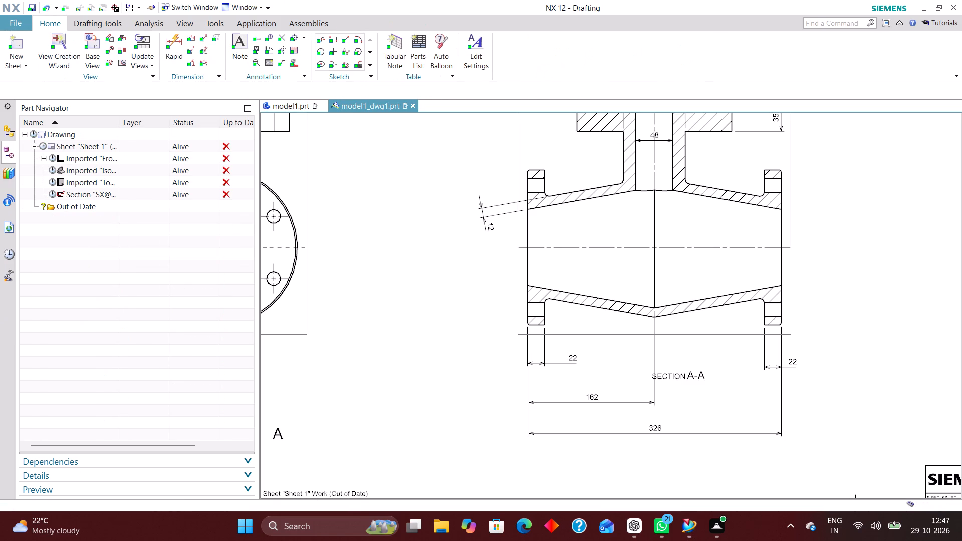
scroll(535, 368, up, 2)
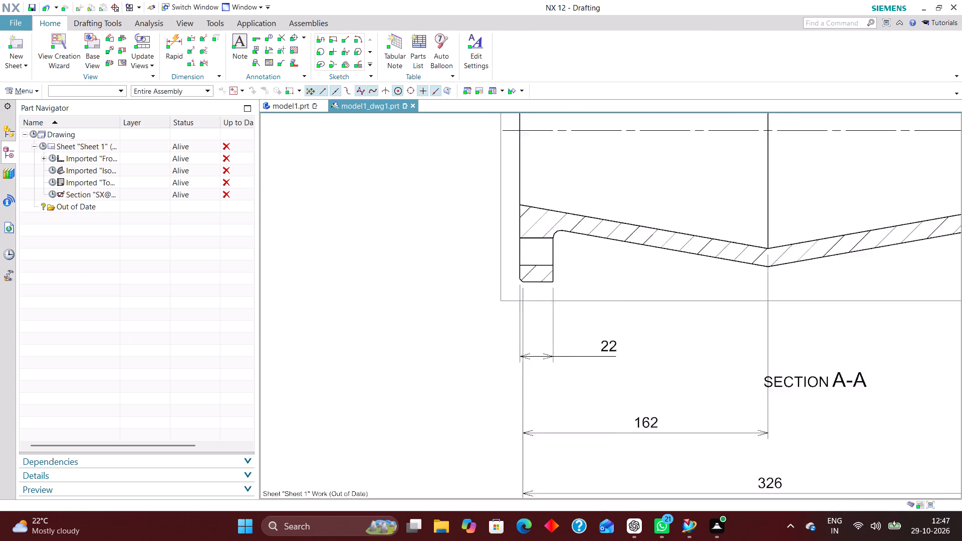
scroll(536, 372, up, 3)
drag(541, 342, 547, 287)
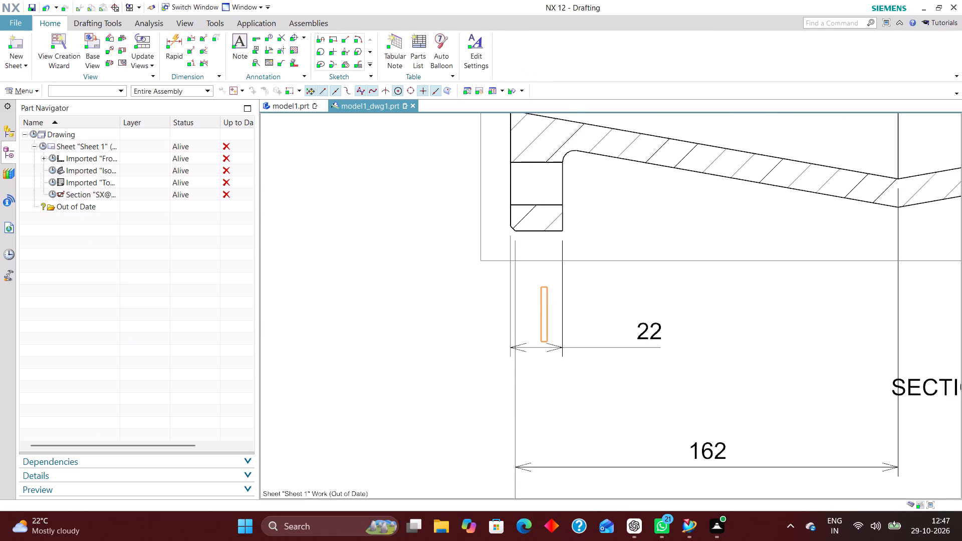
drag(547, 287, 547, 285)
click(445, 296)
scroll(424, 289, down, 3)
scroll(565, 380, down, 2)
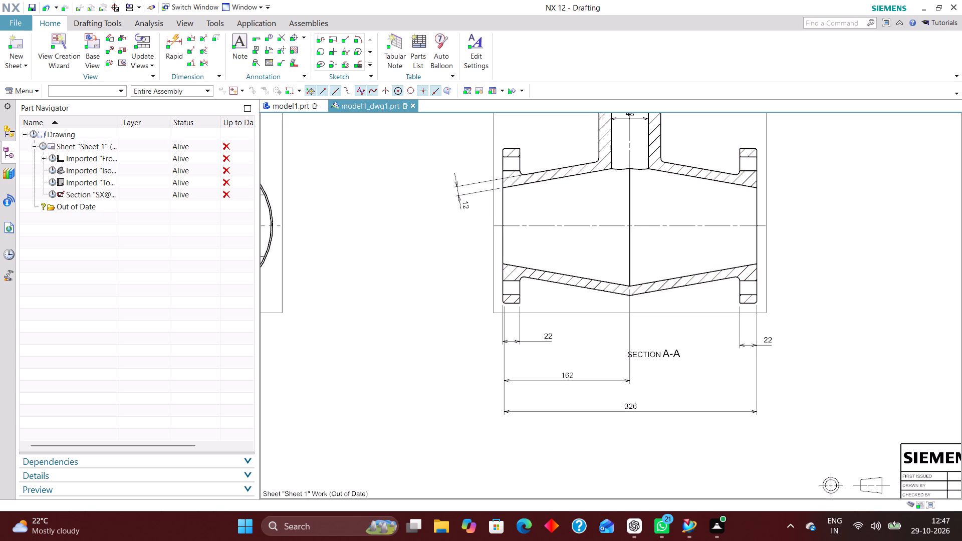
scroll(638, 440, down, 2)
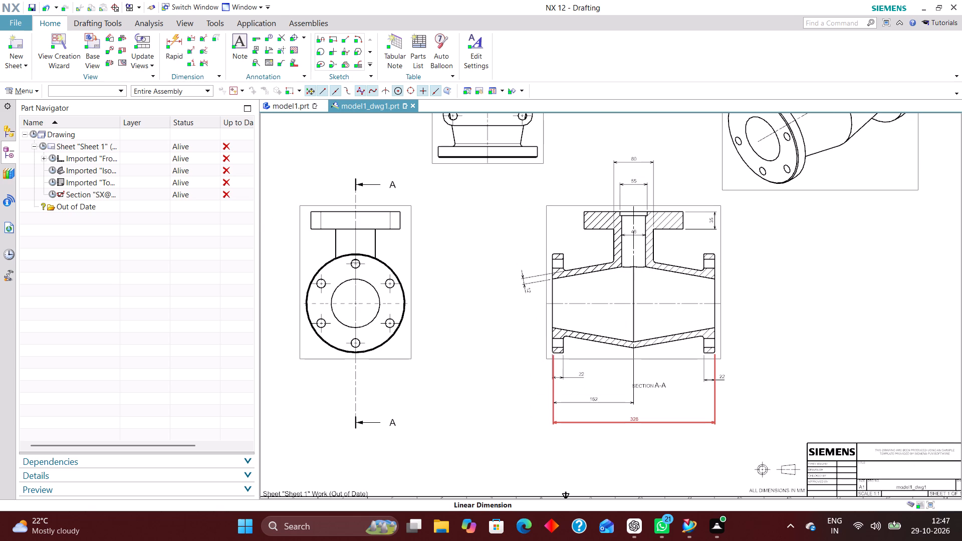
scroll(647, 436, down, 2)
scroll(631, 322, up, 2)
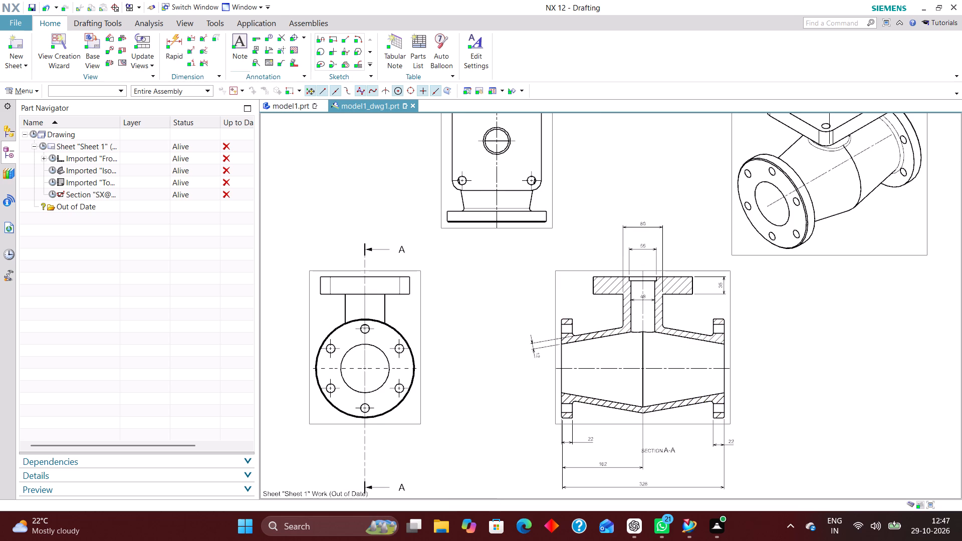
Update the whole drawing to bring the out-of-date views on Sheet 1 in line with the model.
click(35, 131)
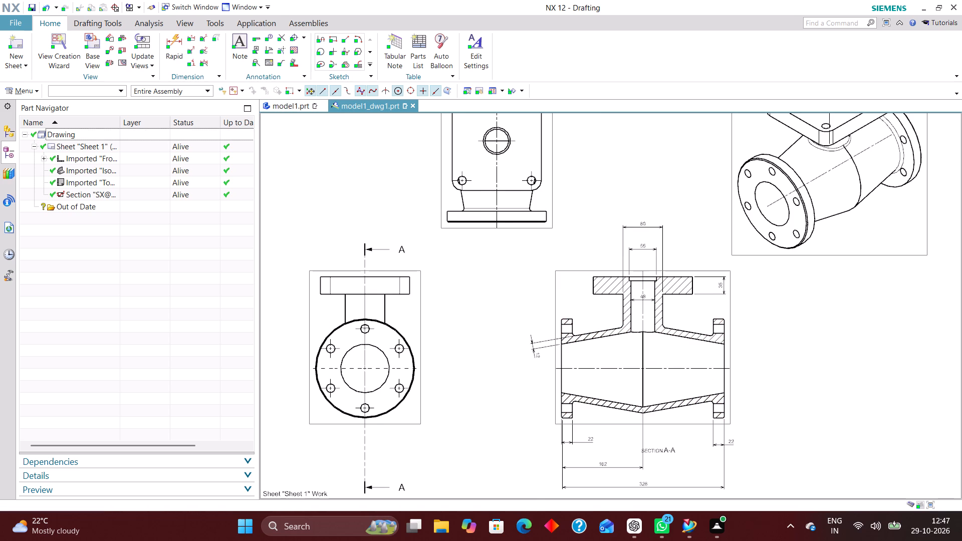
Add an angular dimension between the upper-left tapered inner wall and the horizontal centerline in section view A-A.
click(179, 37)
click(259, 154)
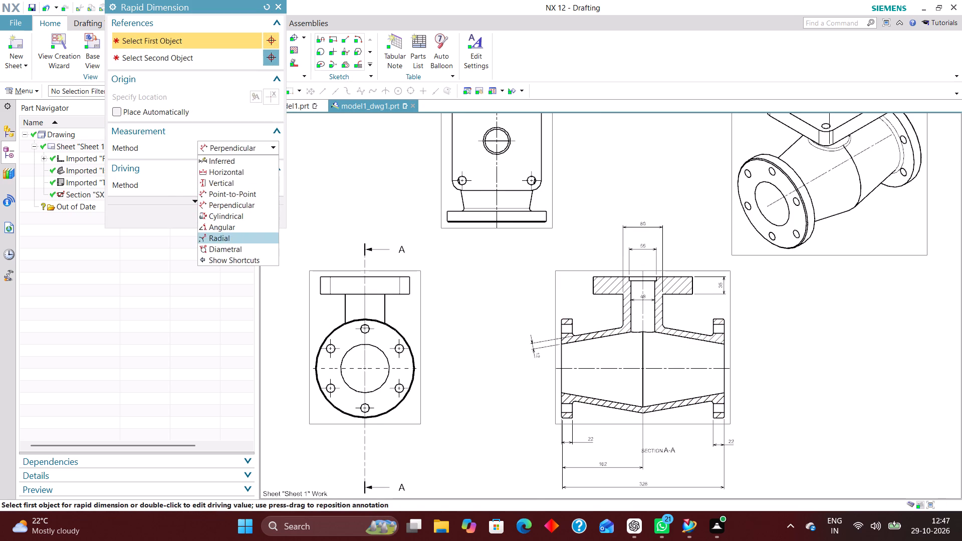
click(242, 226)
scroll(614, 385, up, 4)
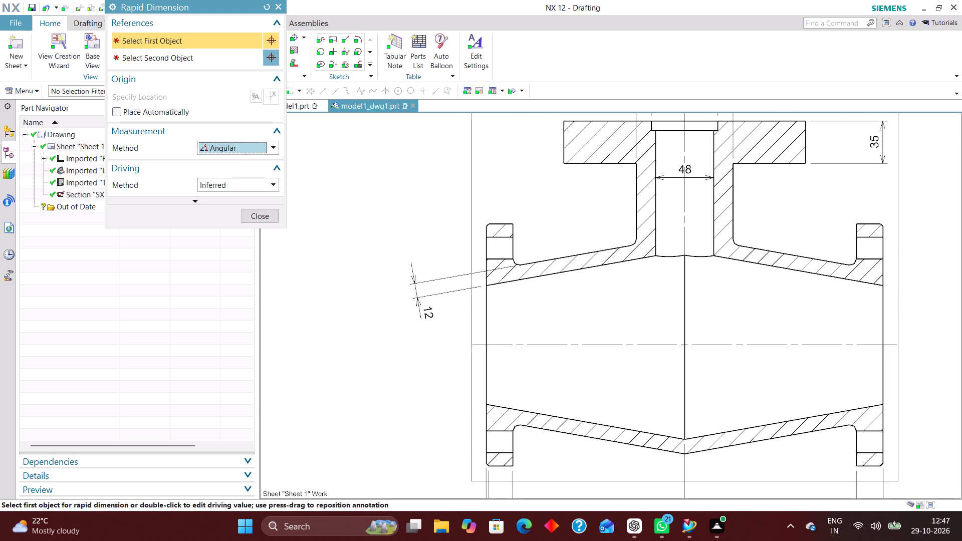
scroll(594, 374, down, 2)
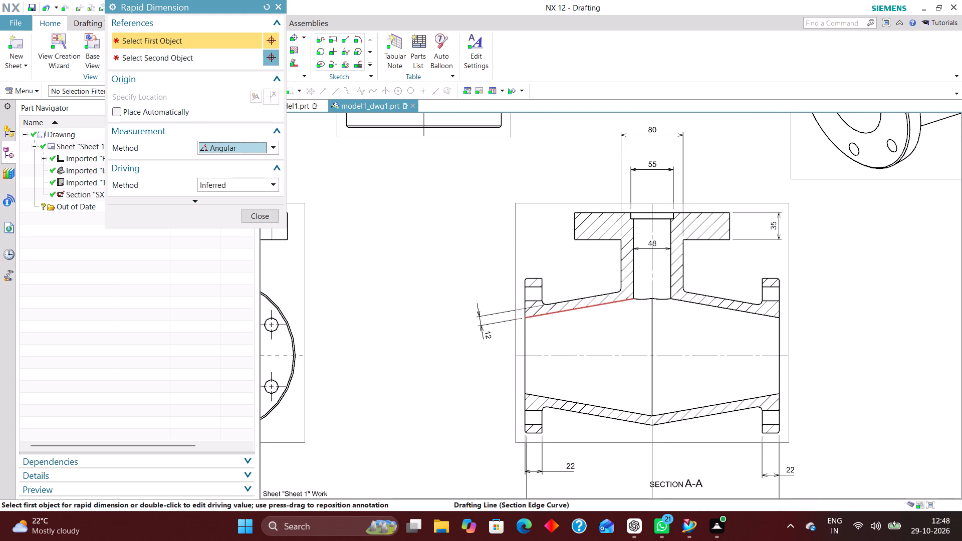
click(583, 306)
click(584, 354)
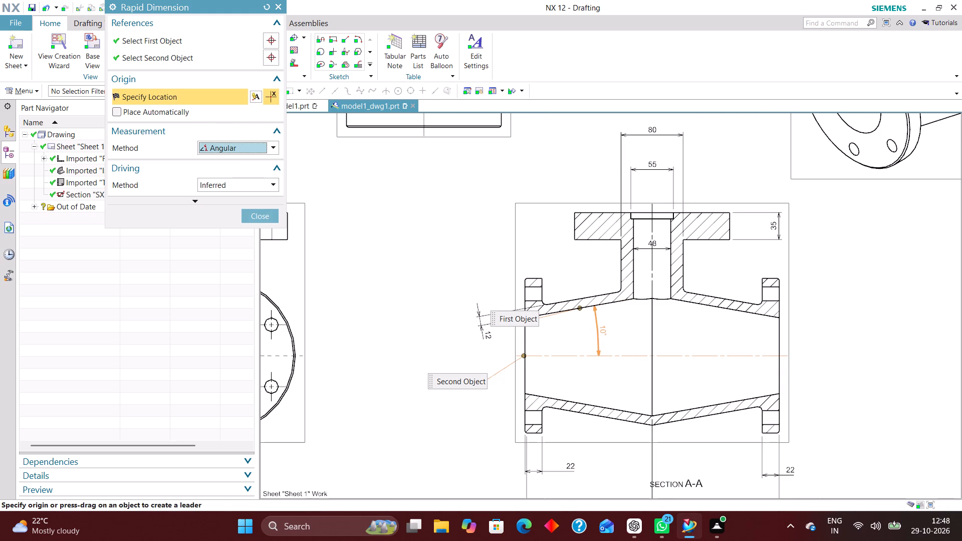
click(603, 331)
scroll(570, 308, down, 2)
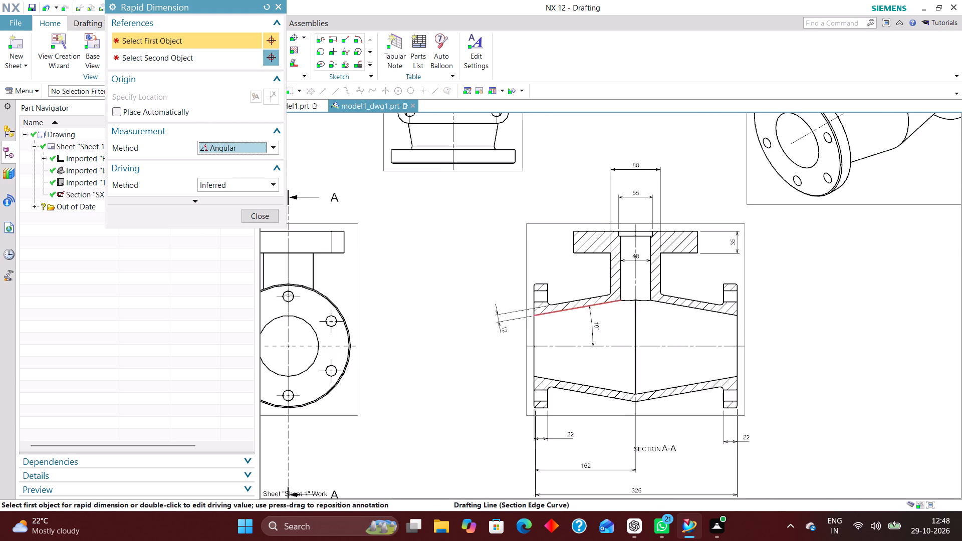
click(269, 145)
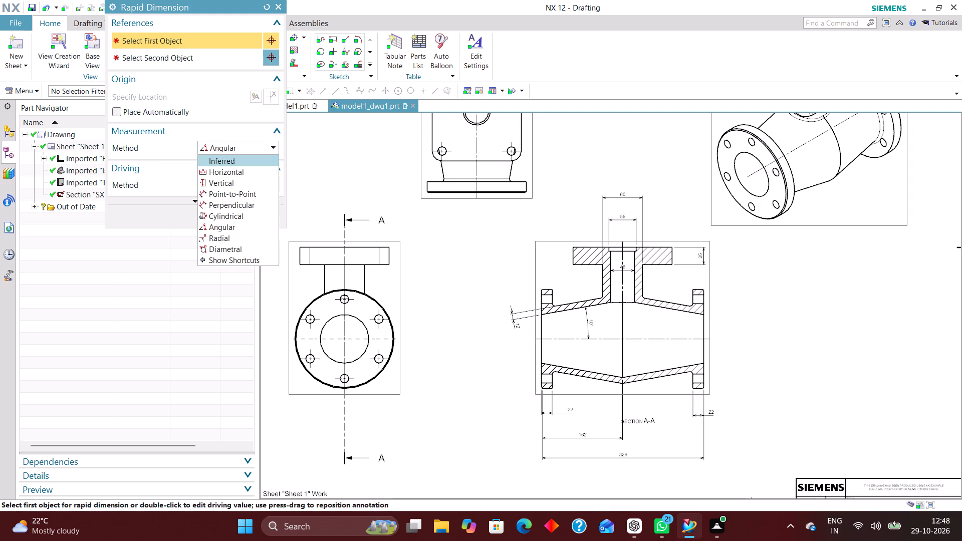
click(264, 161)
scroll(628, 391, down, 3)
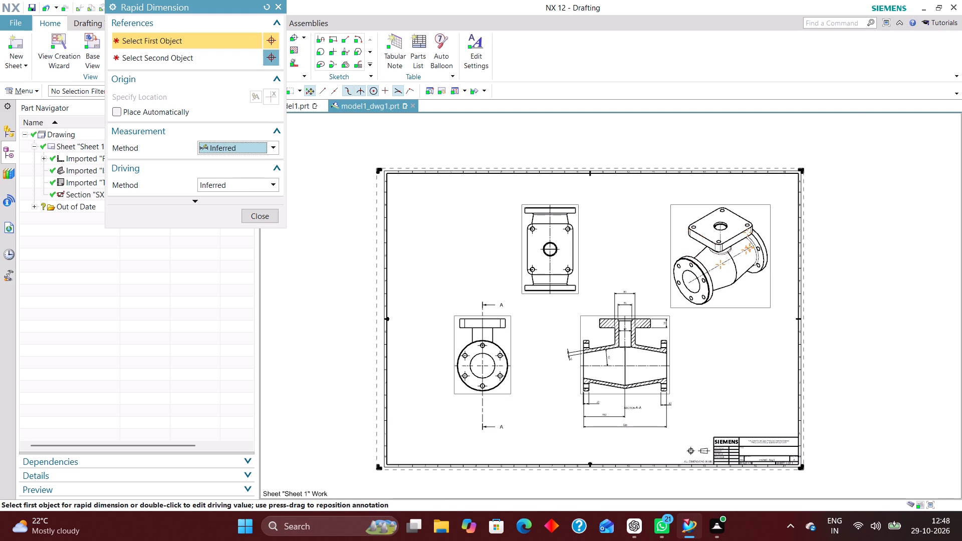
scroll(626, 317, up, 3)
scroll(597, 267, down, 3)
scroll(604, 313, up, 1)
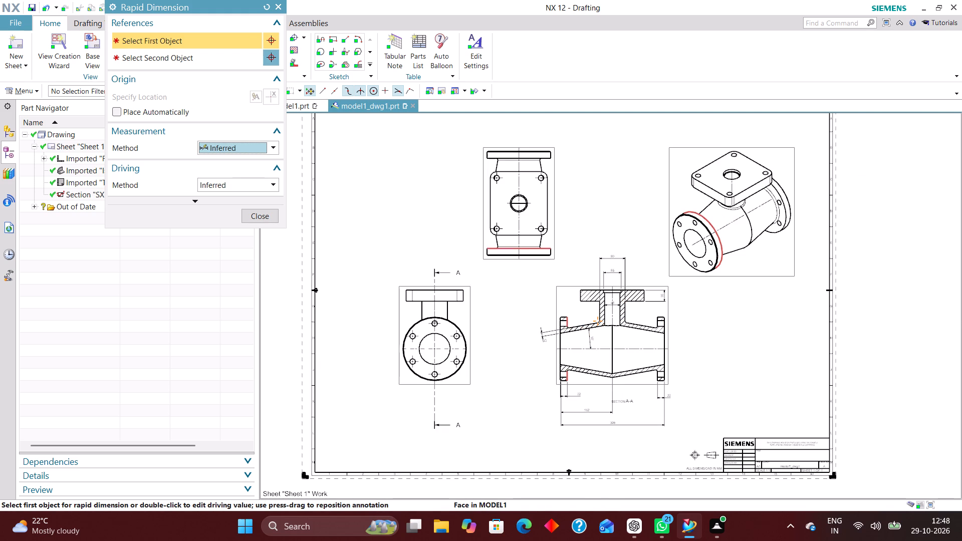
Add radial dimensions to the fillets on both sides of the vertical neck's base in section view A-A.
scroll(606, 350, up, 5)
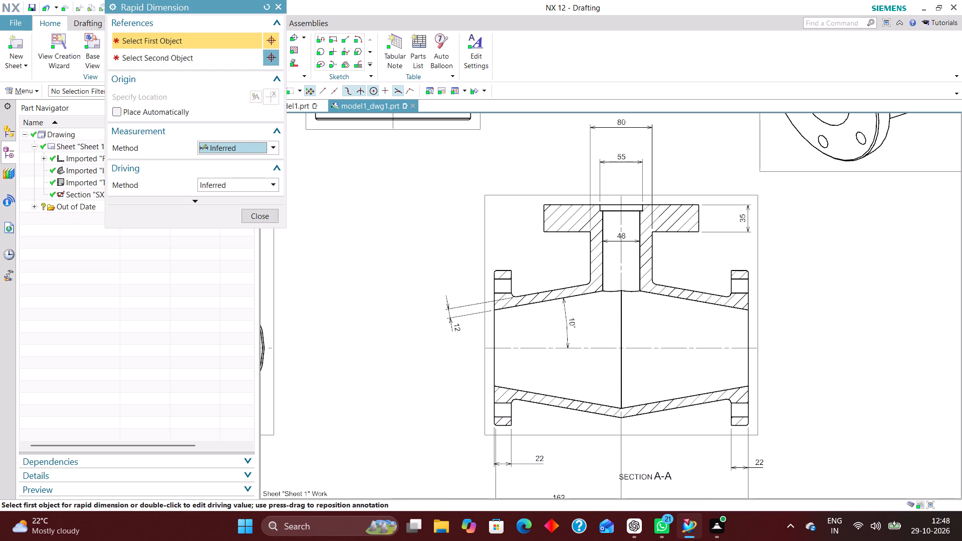
click(272, 148)
click(248, 237)
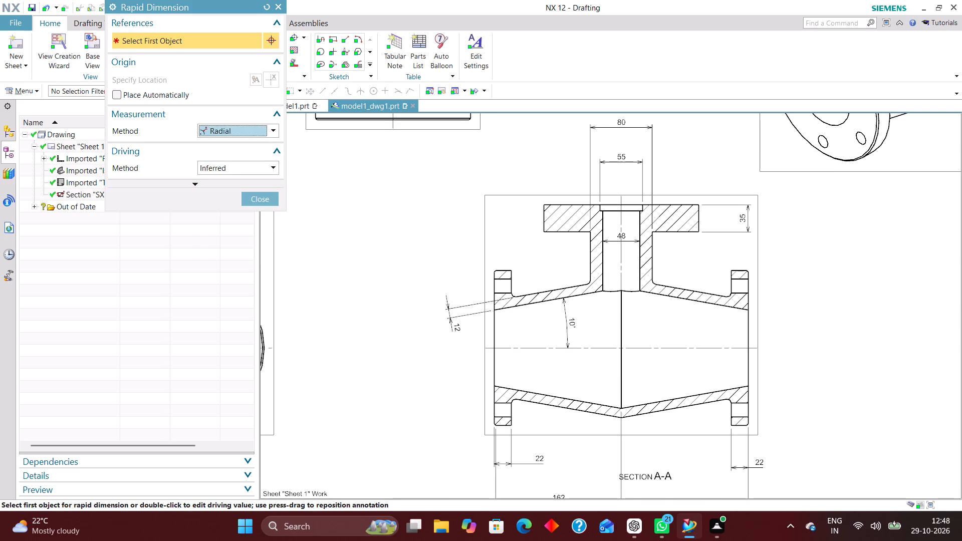
scroll(591, 282, up, 6)
click(571, 274)
click(410, 165)
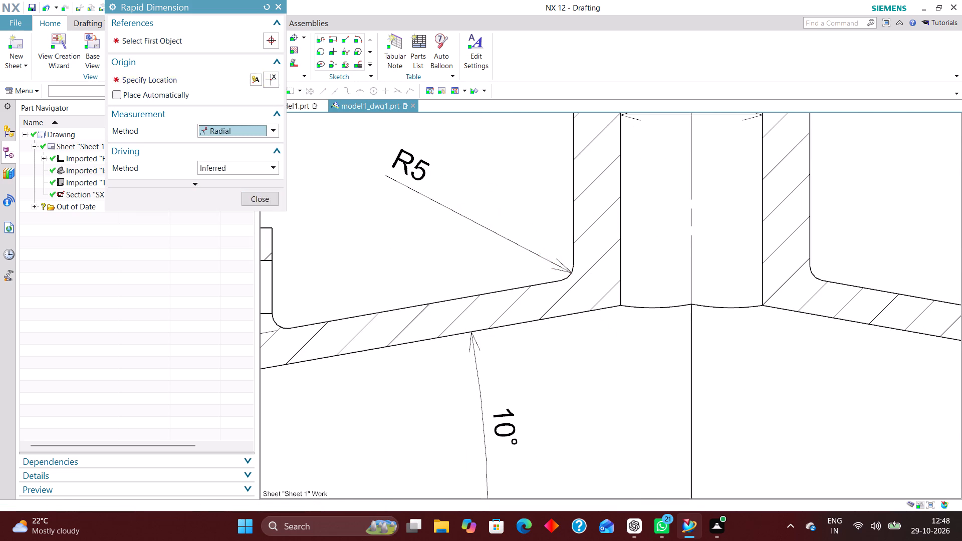
scroll(555, 298, down, 5)
scroll(671, 278, up, 4)
click(676, 281)
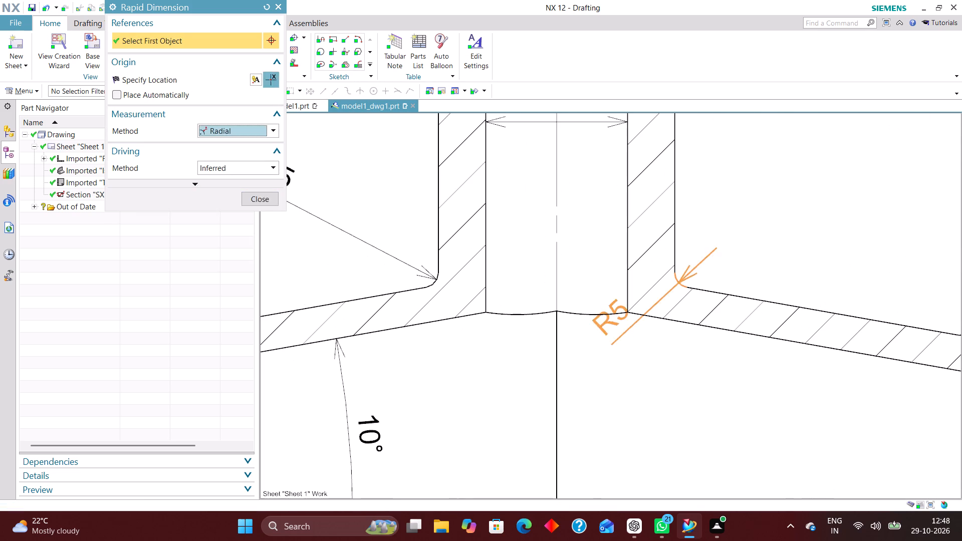
click(799, 141)
Add a radial dimension to the lower fillet between the left end flange and the tapered body in section view A-A.
scroll(699, 341, down, 5)
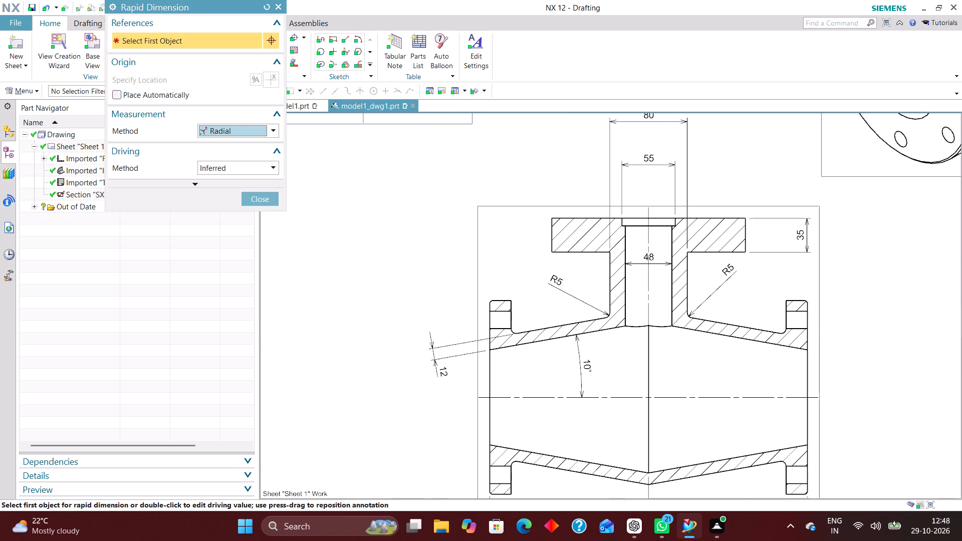
scroll(607, 268, down, 2)
scroll(565, 420, up, 4)
click(523, 352)
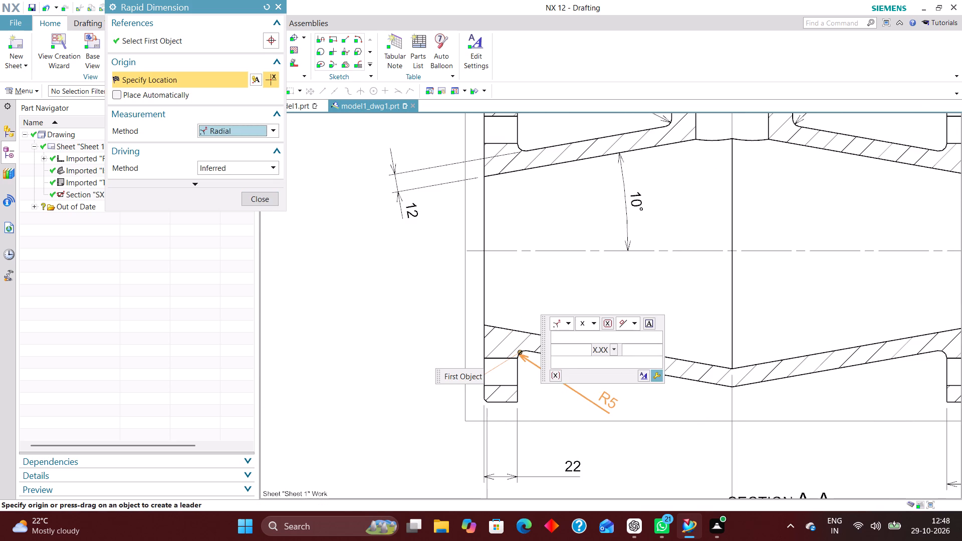
click(608, 400)
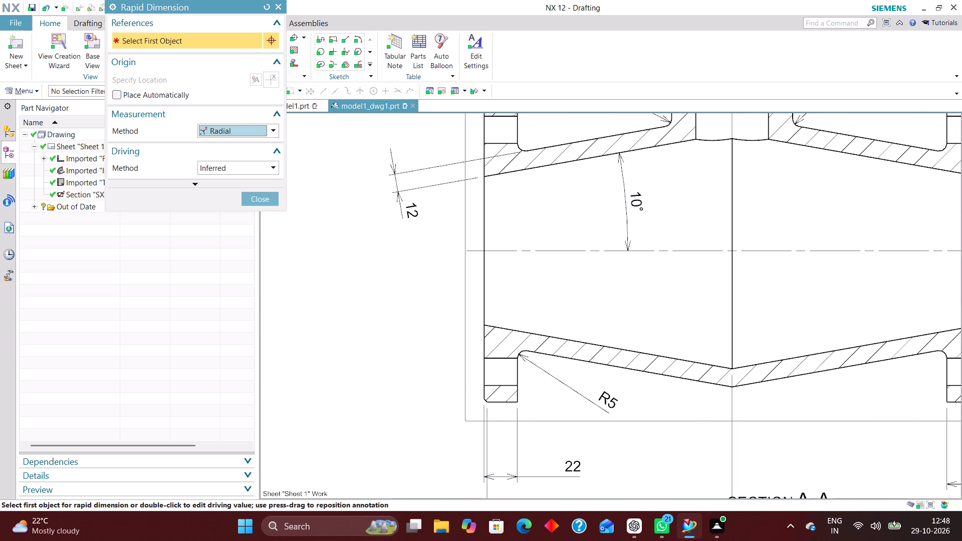
scroll(670, 448, down, 5)
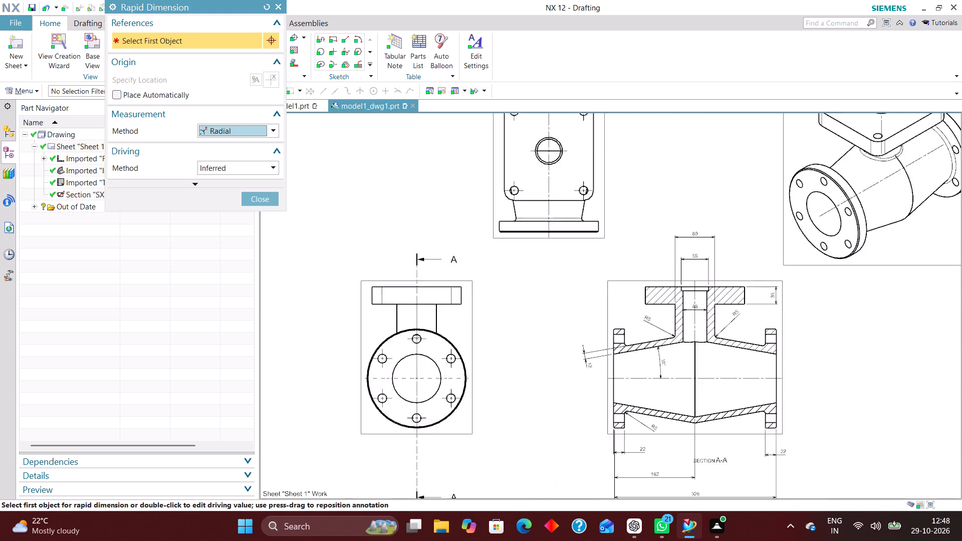
Reset the Rapid Dimension measurement method to Inferred.
scroll(695, 418, down, 1)
scroll(567, 392, up, 3)
click(266, 130)
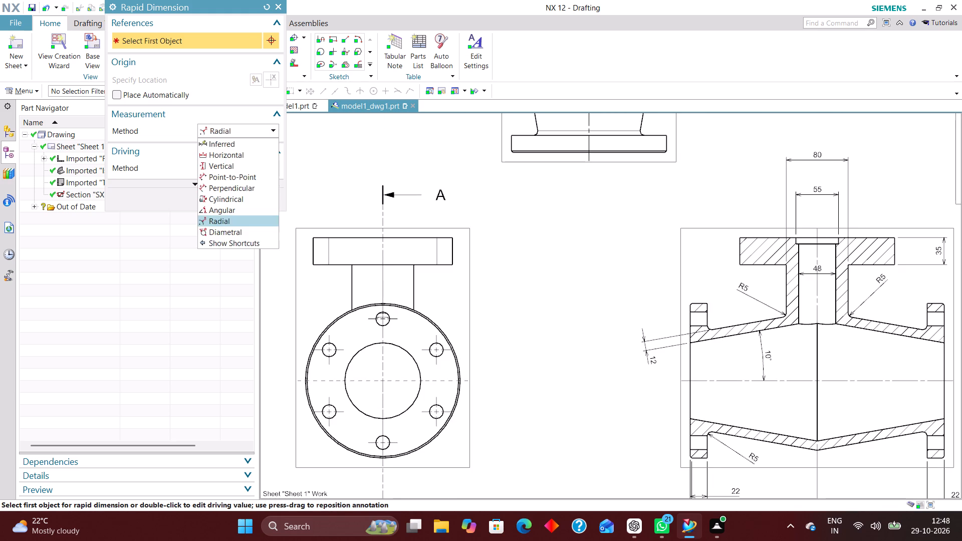
click(256, 143)
scroll(696, 354, down, 1)
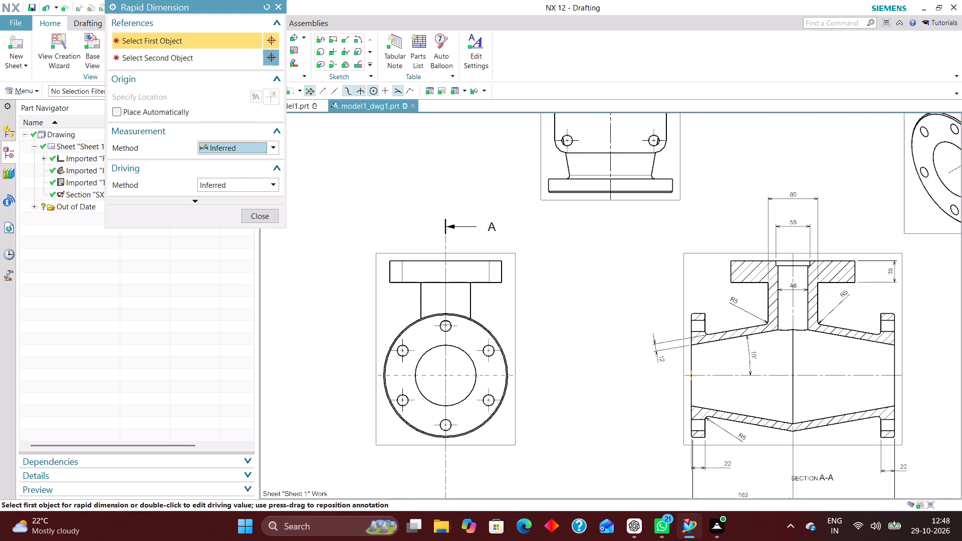
click(272, 220)
Add a center mark to the large central bore circle of the round flange in the front view.
scroll(438, 352, down, 5)
scroll(571, 344, down, 3)
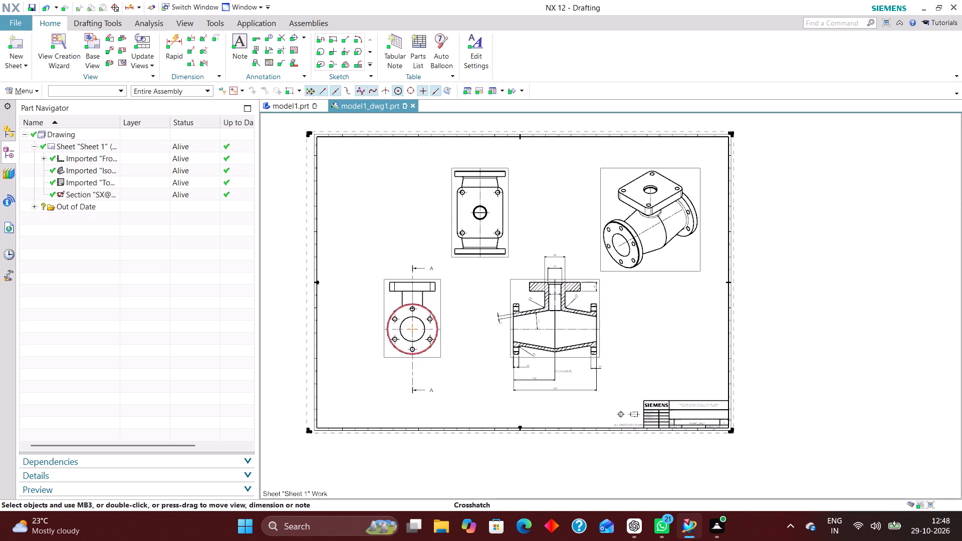
scroll(403, 347, up, 5)
right_drag(419, 295, 374, 292)
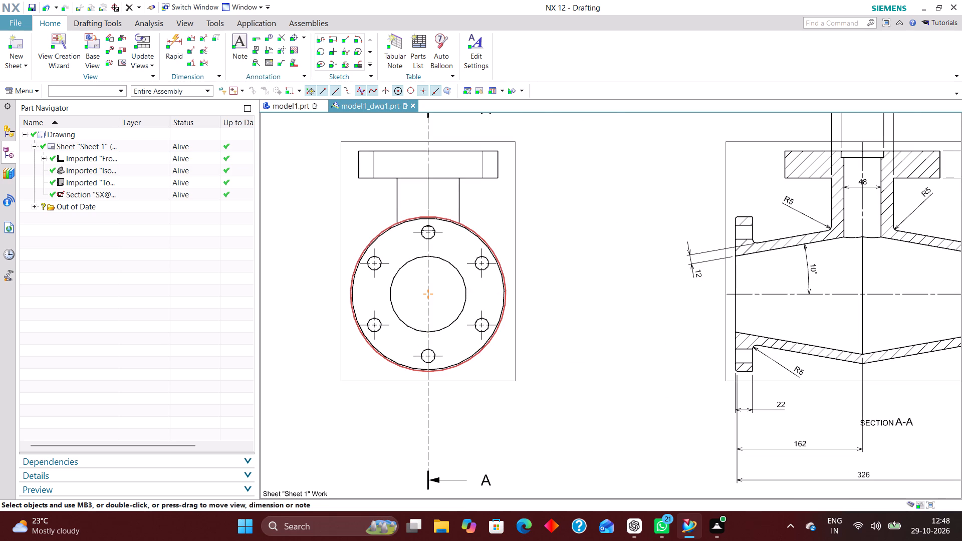
click(293, 36)
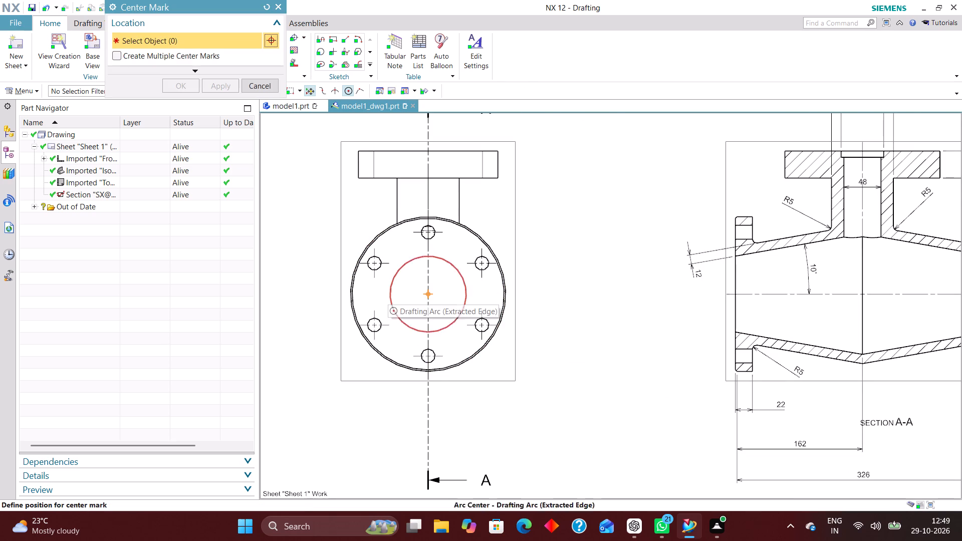
click(389, 292)
click(238, 118)
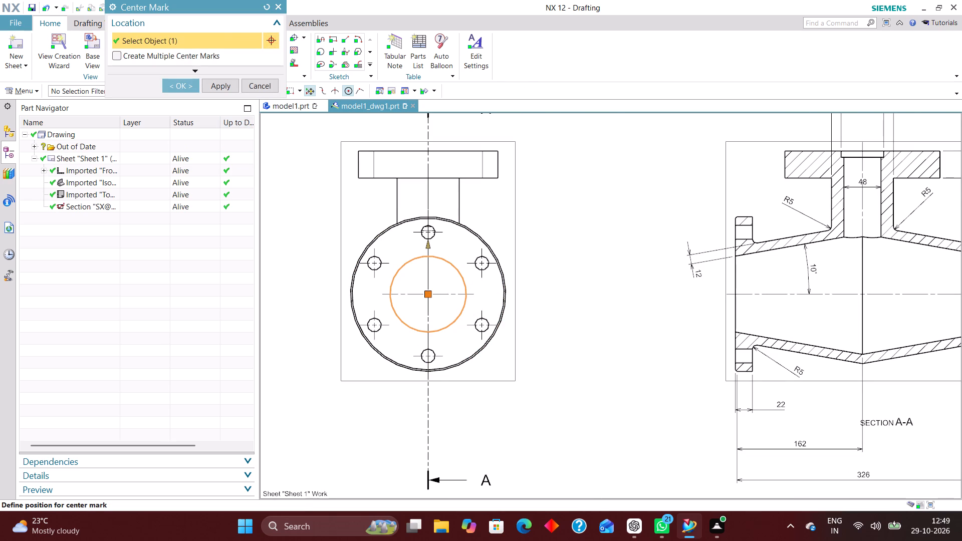
click(178, 82)
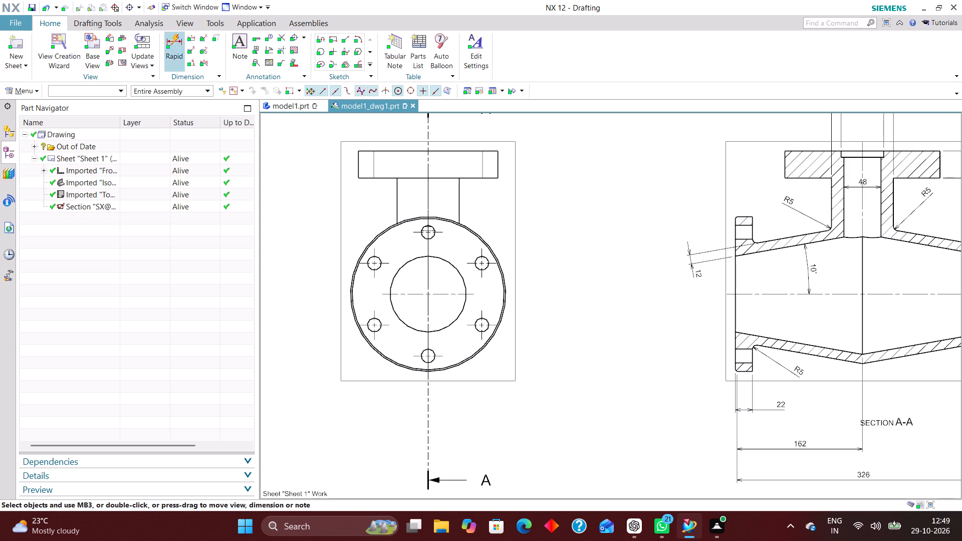
Add vertical dimensions from the bore center to the underside and to the top face of the upper flange in the front view.
click(174, 36)
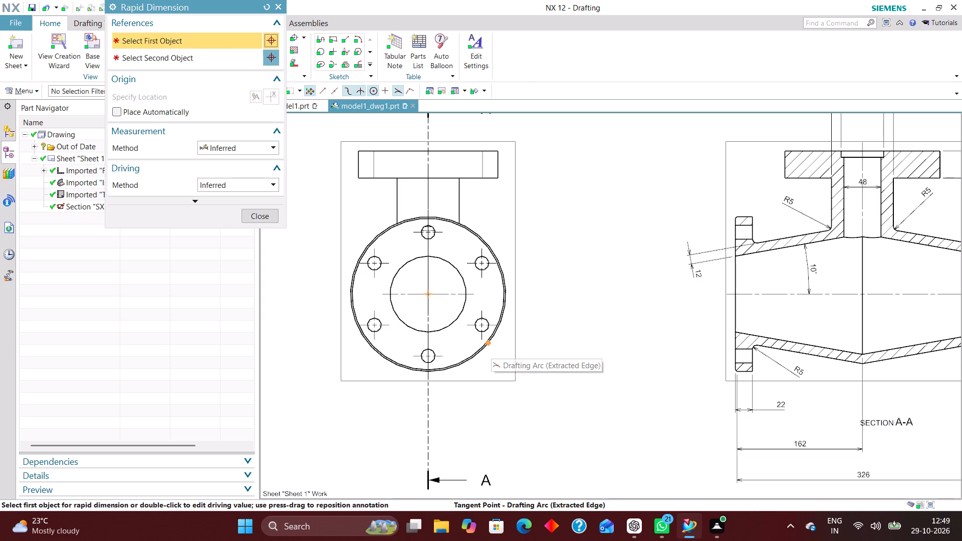
scroll(597, 361, down, 2)
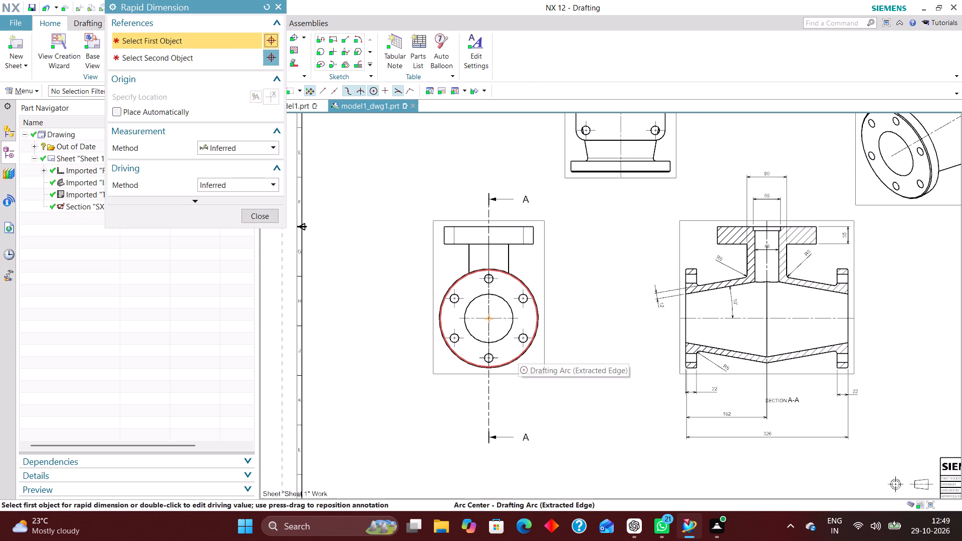
click(445, 244)
click(475, 319)
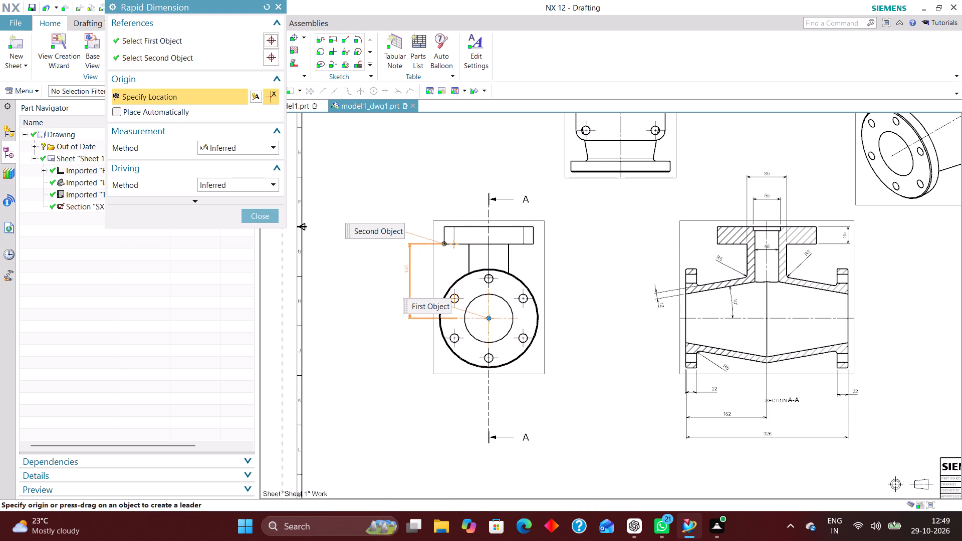
click(405, 277)
click(445, 226)
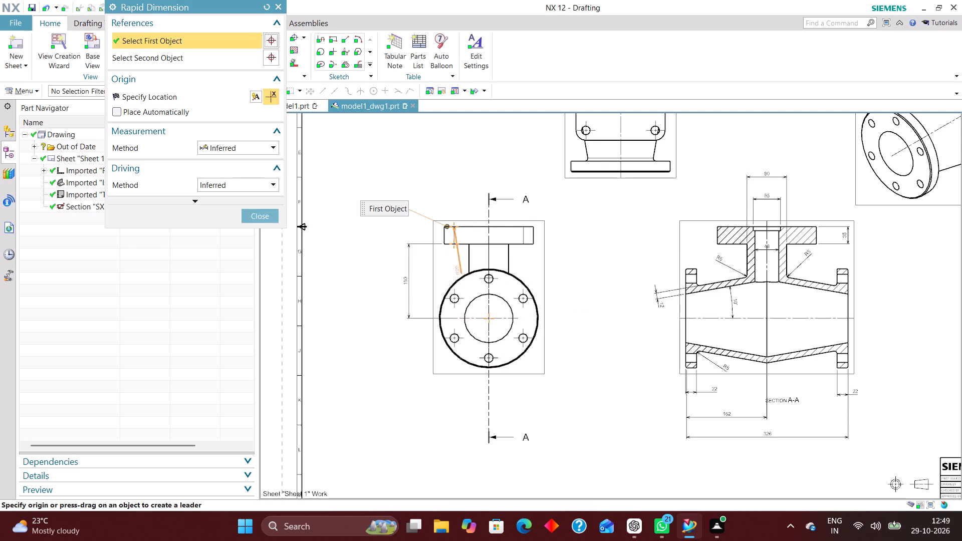
click(480, 321)
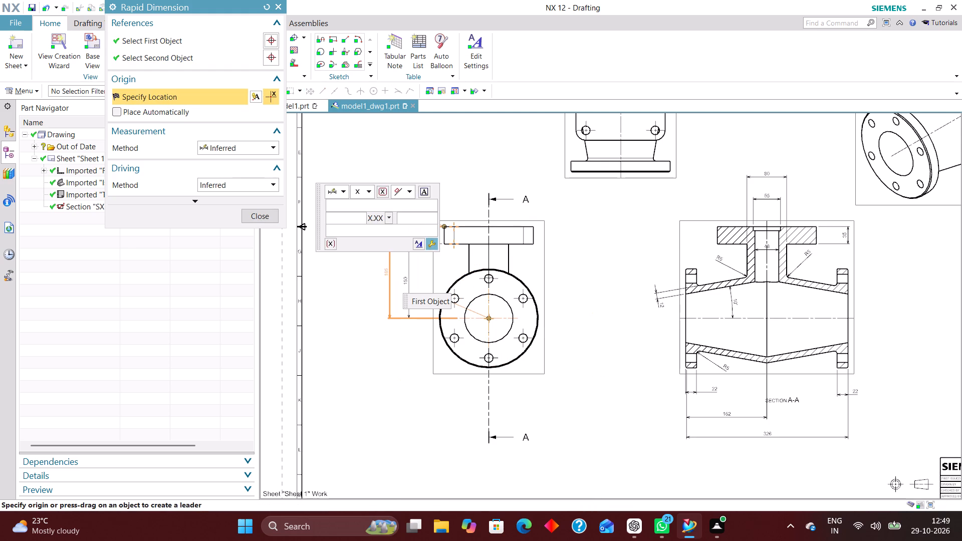
click(380, 269)
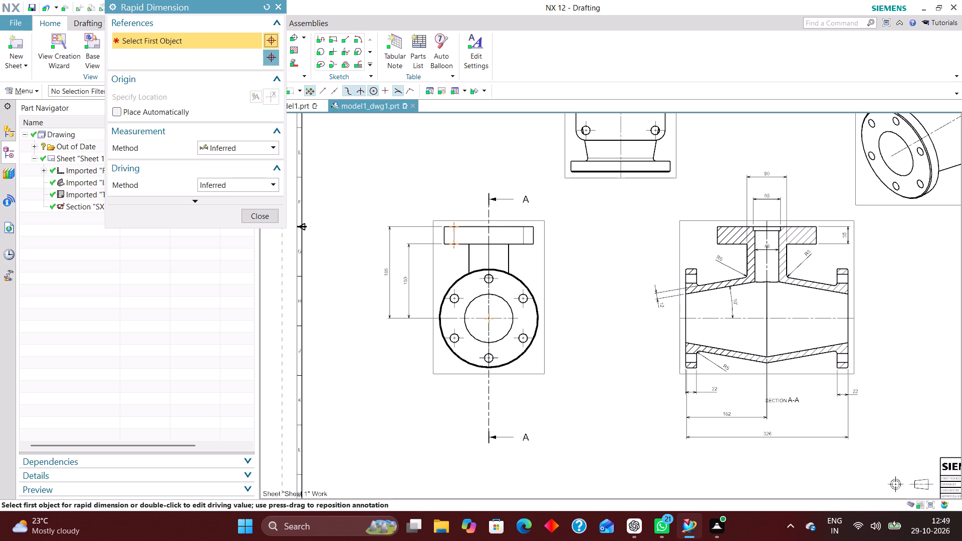
Add a horizontal dimension between the two lower bolt holes of the square flange, placed below the top view.
scroll(495, 392, down, 2)
scroll(490, 330, up, 3)
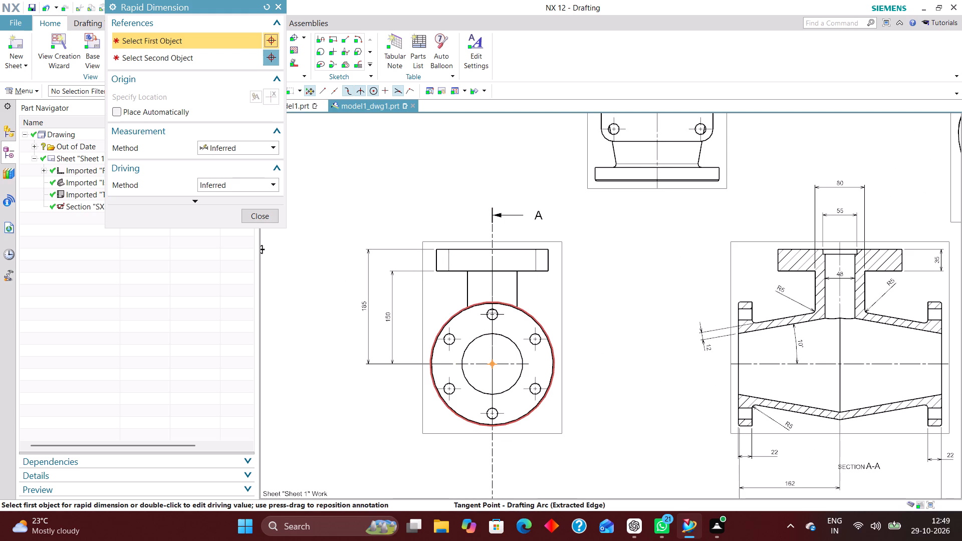
scroll(562, 433, down, 2)
scroll(668, 257, up, 1)
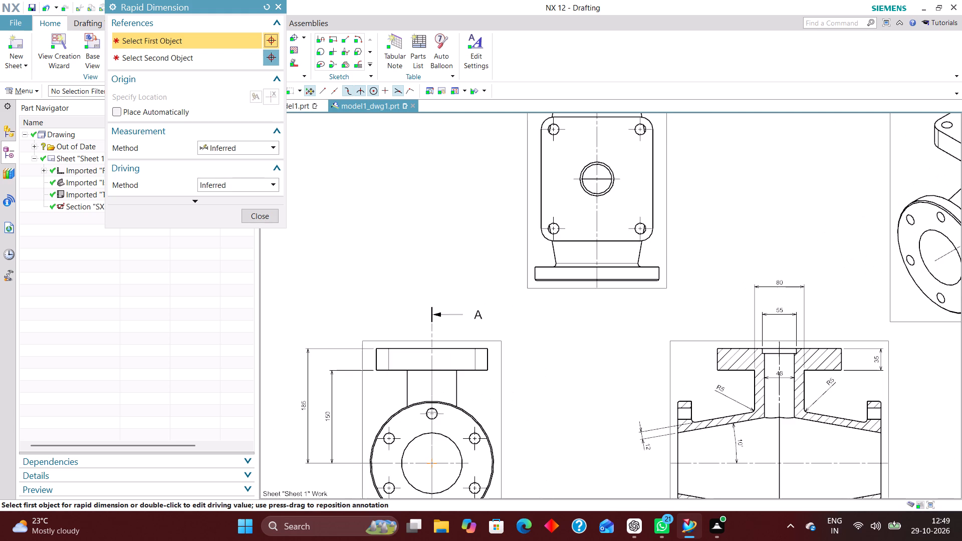
scroll(668, 257, up, 1)
scroll(553, 317, down, 1)
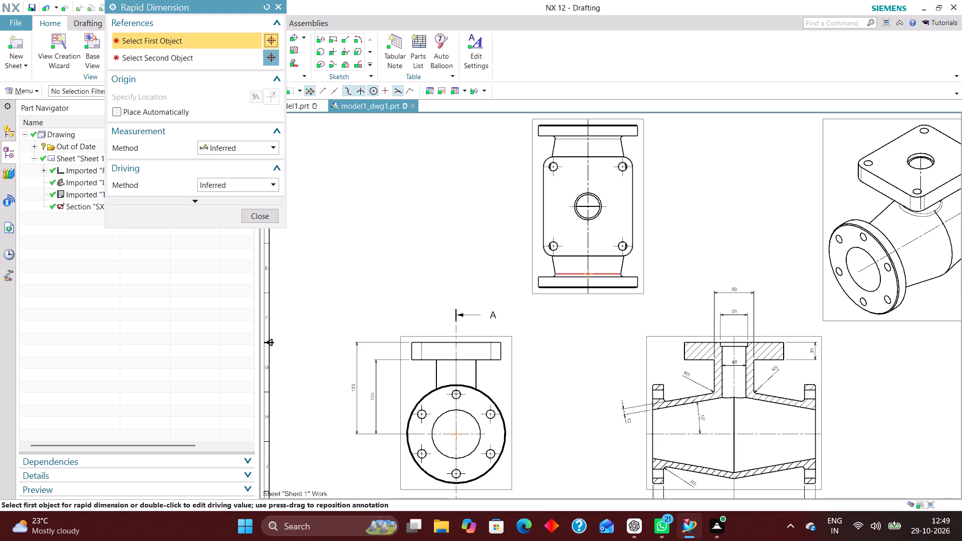
scroll(577, 250, up, 6)
click(484, 255)
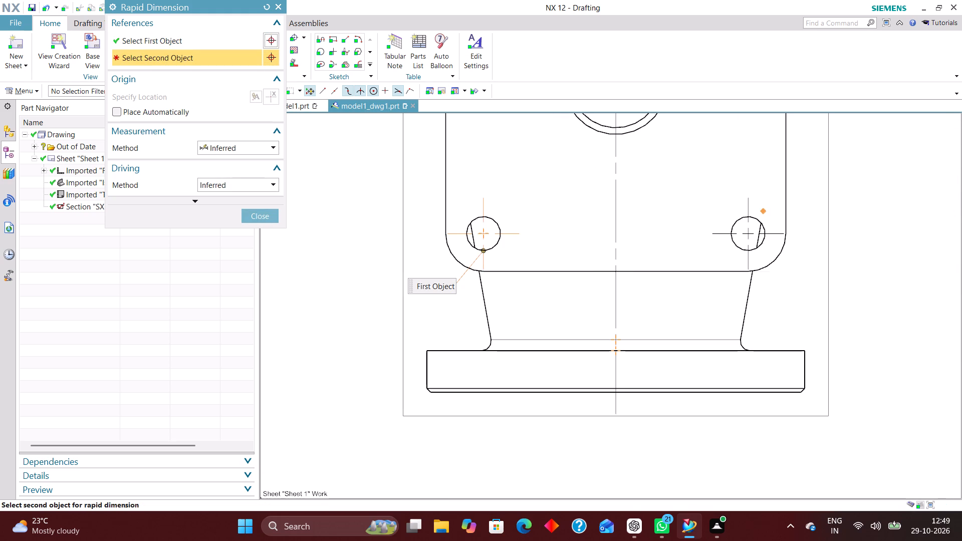
click(747, 261)
click(613, 461)
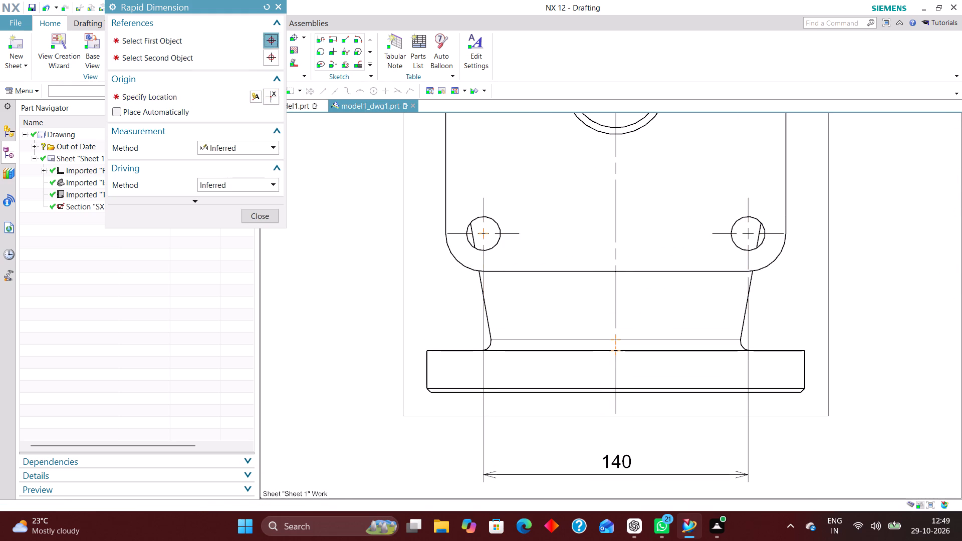
click(271, 216)
Dimension the overall width of the square flange in the top view, placed below the hole-spacing dimension.
scroll(549, 289, down, 4)
scroll(558, 310, up, 1)
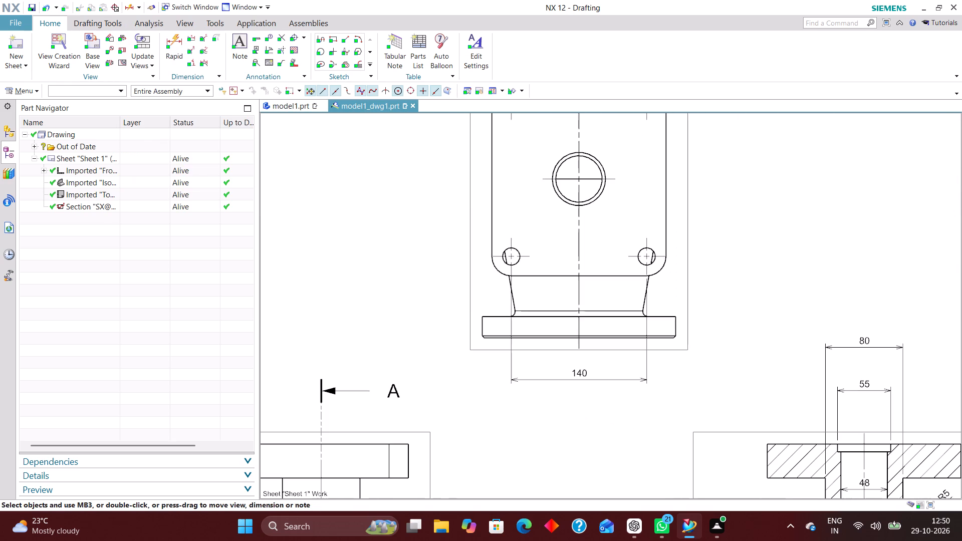
click(172, 36)
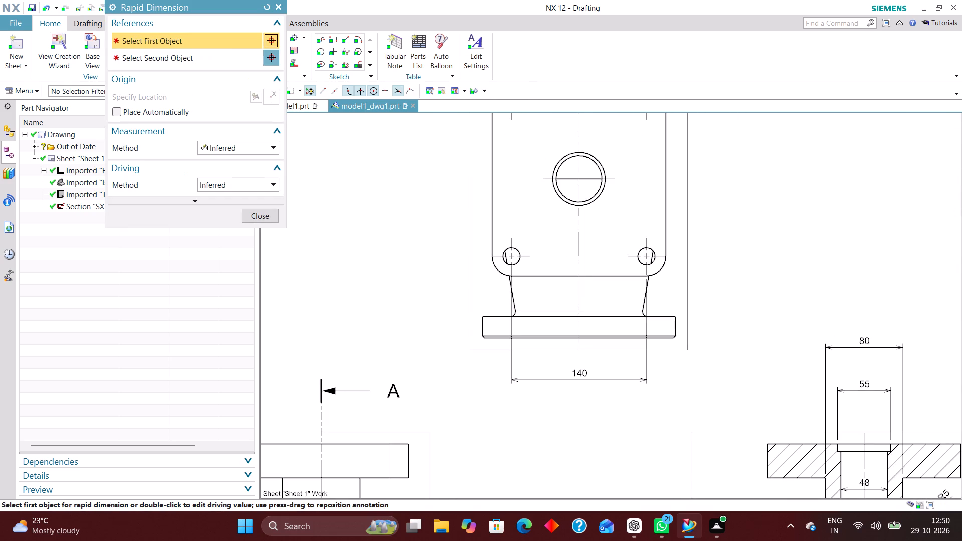
click(491, 251)
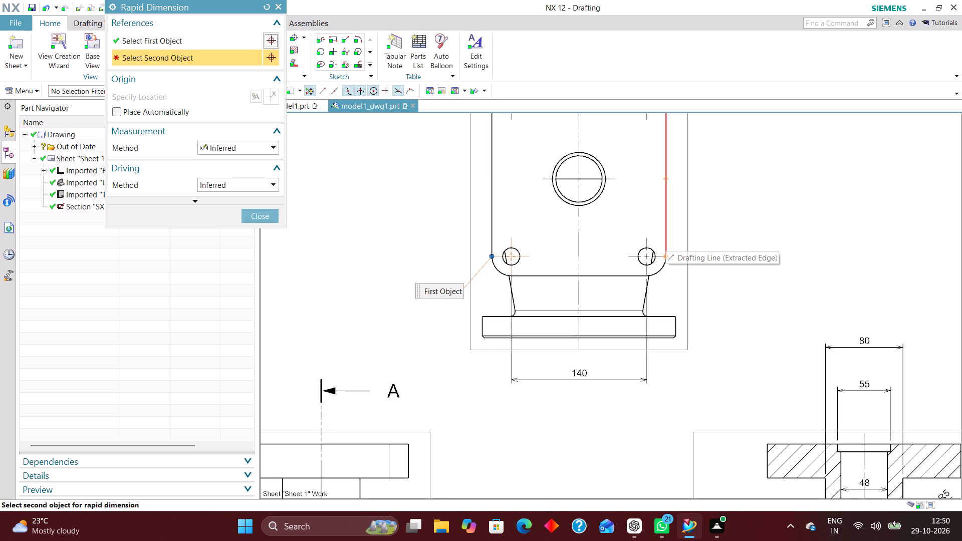
click(666, 237)
click(582, 410)
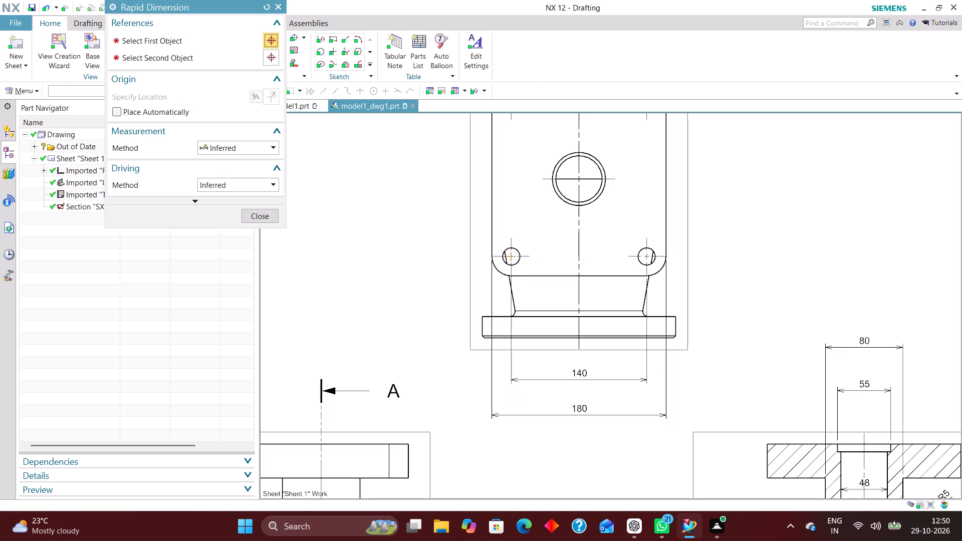
click(256, 217)
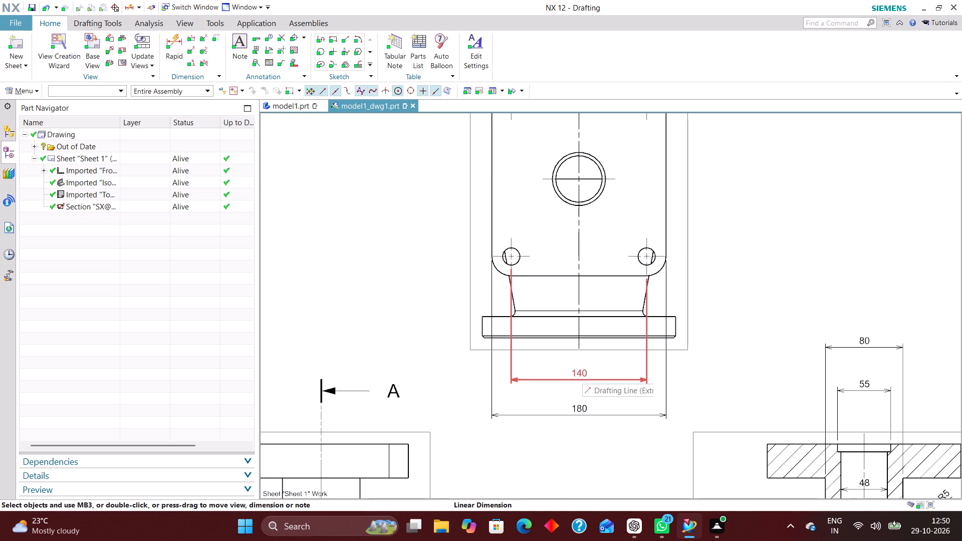
Switch to model1.prt and inspect the extrude limits of the square top flange without changing them.
click(304, 106)
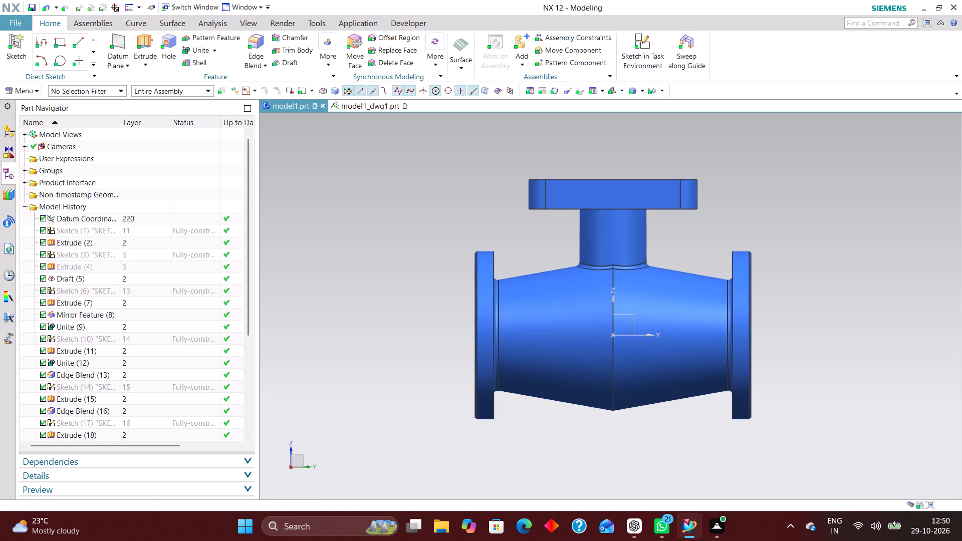
middle_drag(813, 204, 774, 227)
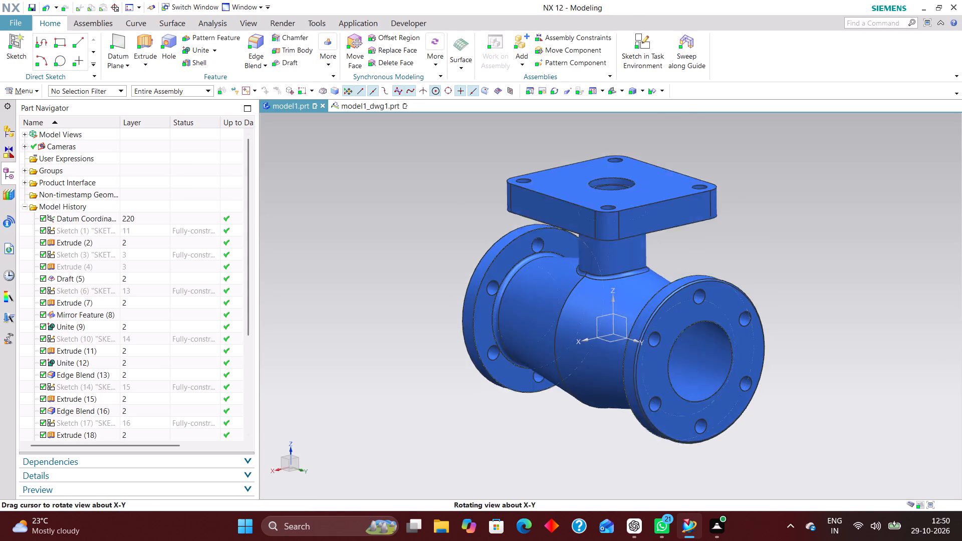
middle_drag(774, 227, 773, 230)
double_click(662, 214)
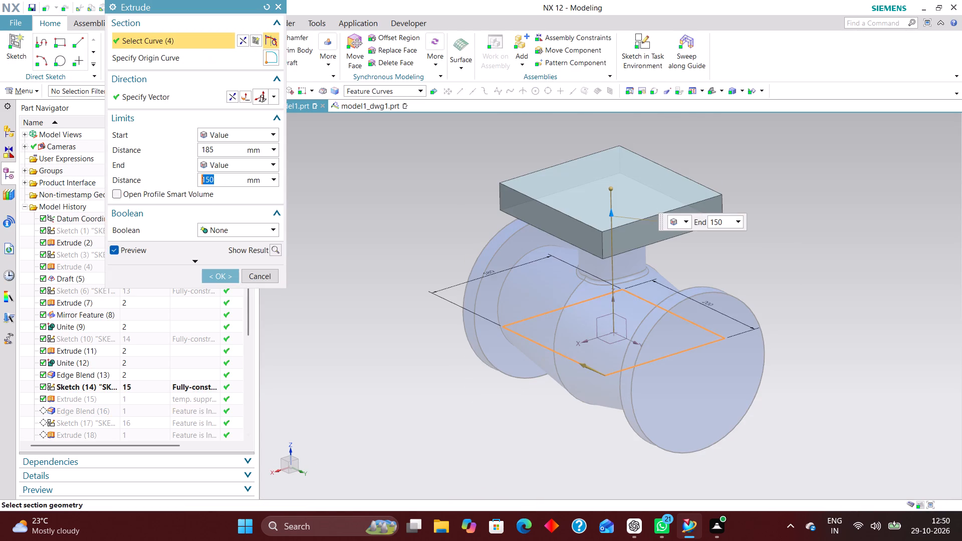
drag(293, 101, 289, 106)
click(260, 284)
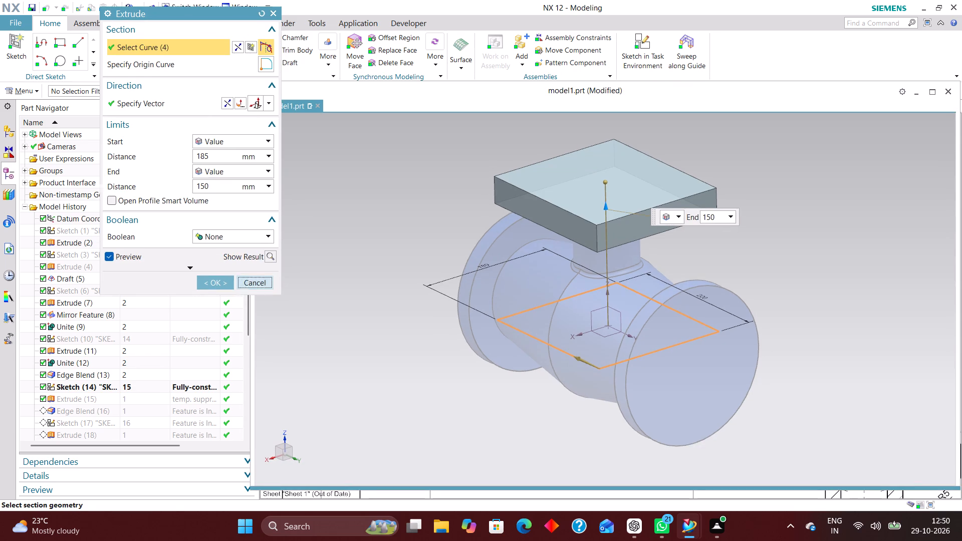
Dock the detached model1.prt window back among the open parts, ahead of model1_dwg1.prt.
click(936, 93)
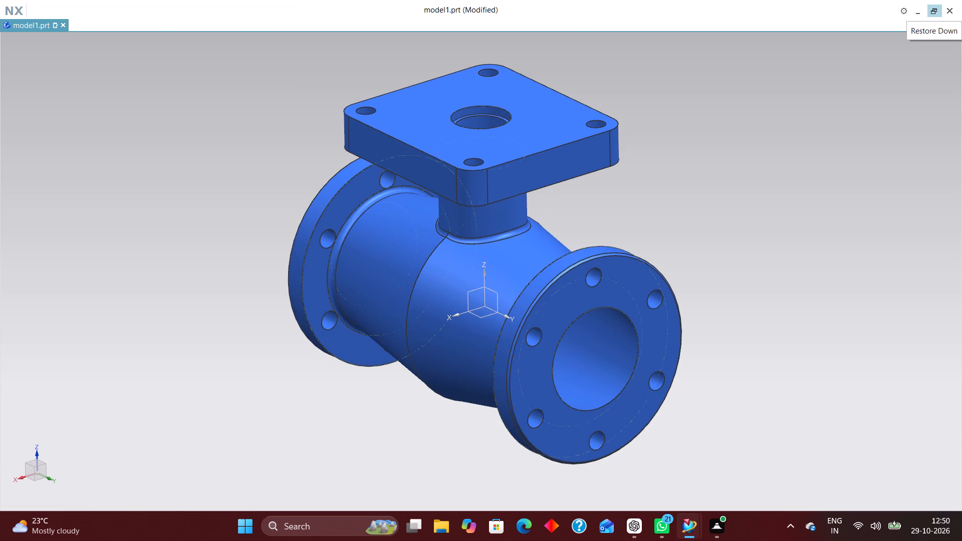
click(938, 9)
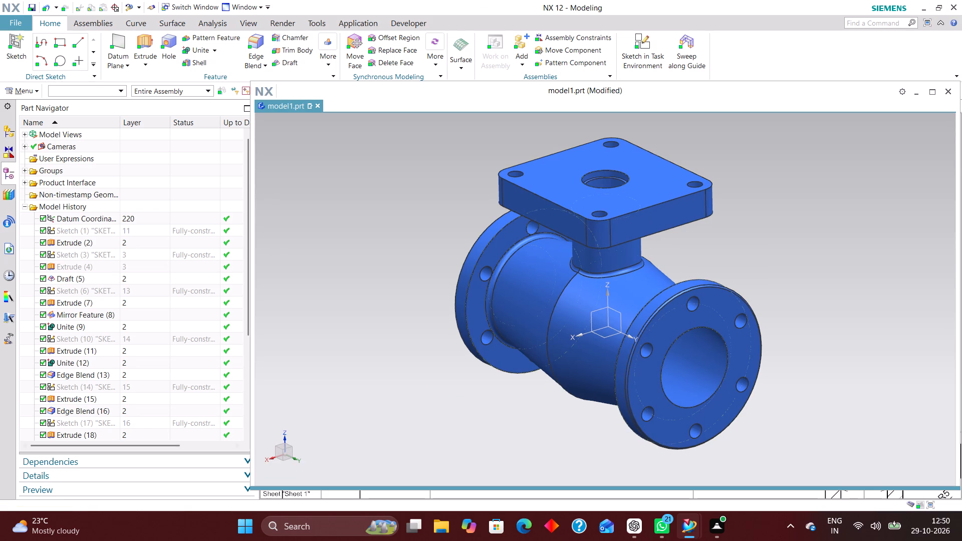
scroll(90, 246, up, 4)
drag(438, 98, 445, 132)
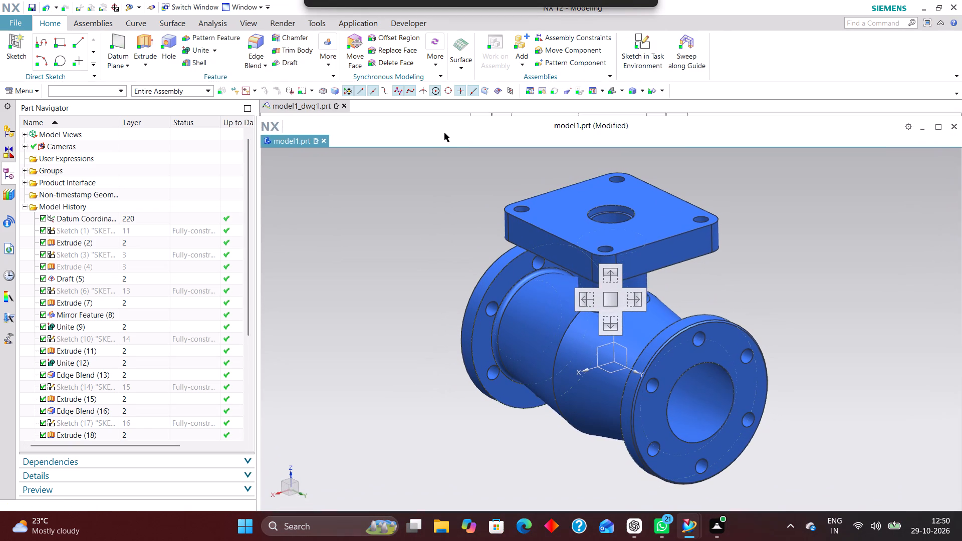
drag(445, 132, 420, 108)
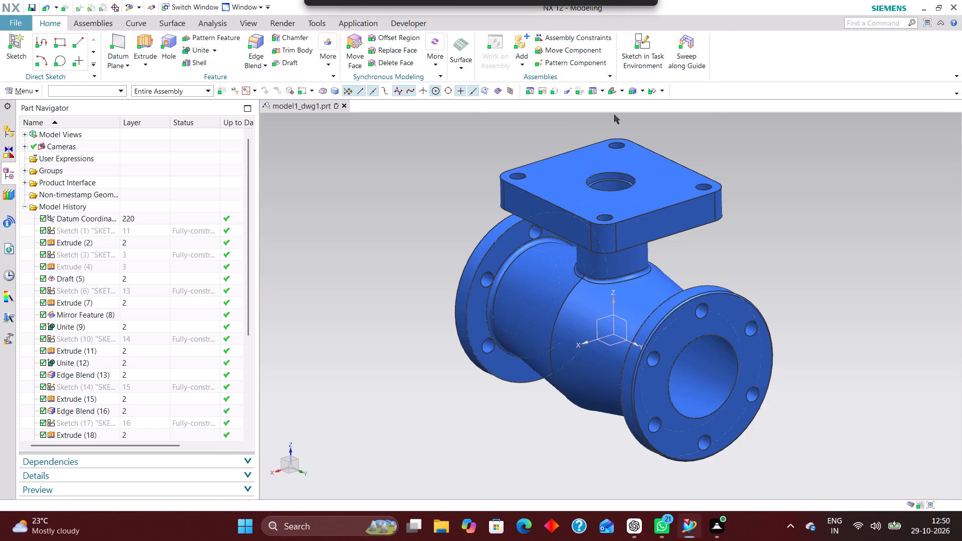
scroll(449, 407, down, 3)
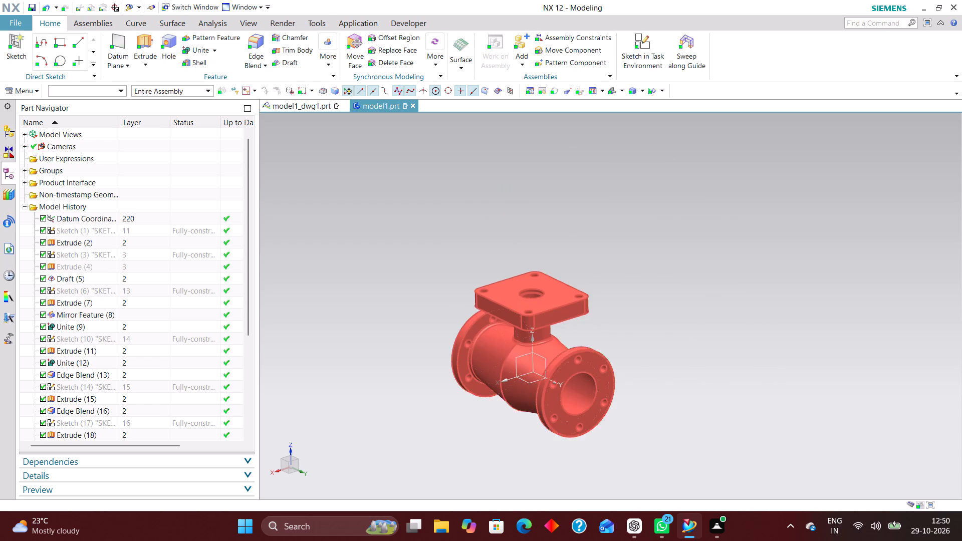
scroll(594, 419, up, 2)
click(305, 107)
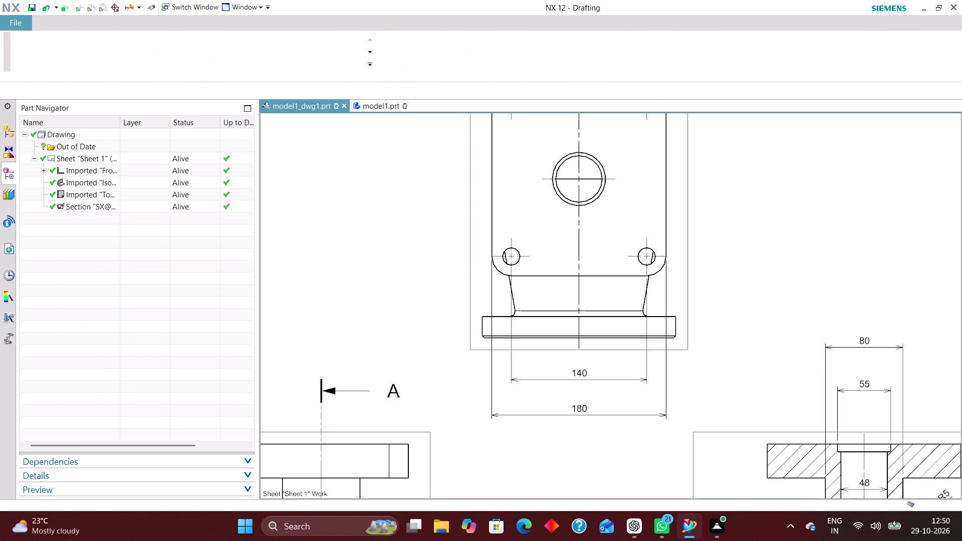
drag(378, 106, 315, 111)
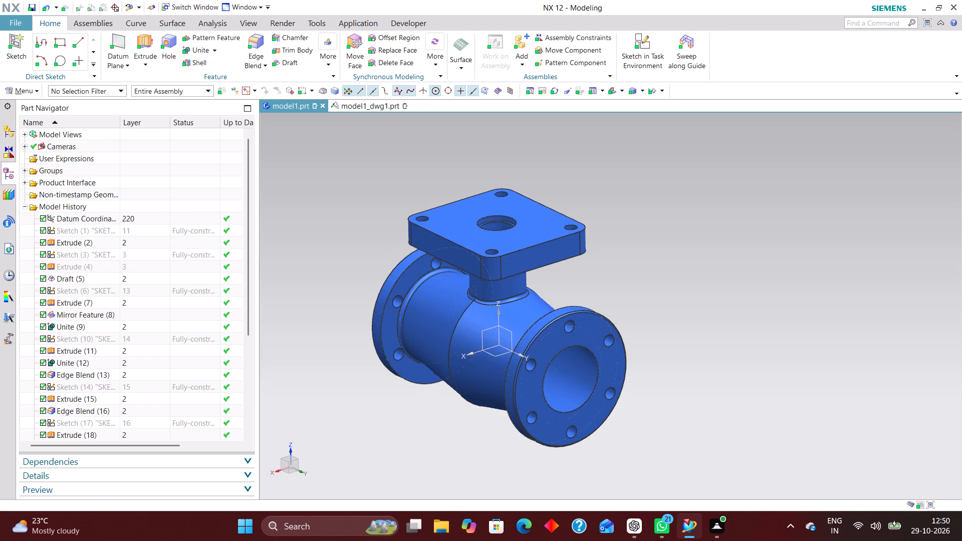
Find the square top flange's sketch in model1.prt, Sketch (14), and set its horizontal width to 200 mm.
scroll(584, 256, down, 3)
scroll(546, 319, up, 2)
click(100, 266)
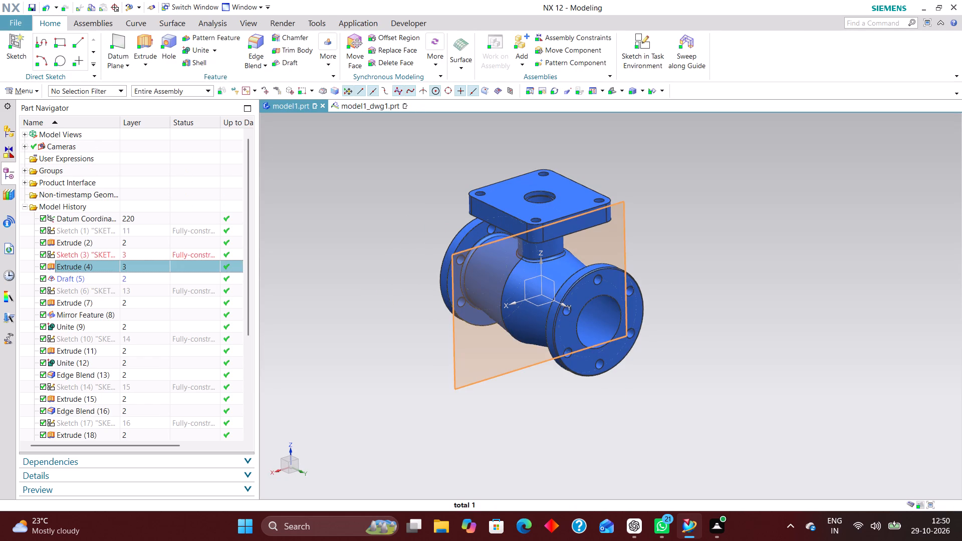
click(103, 339)
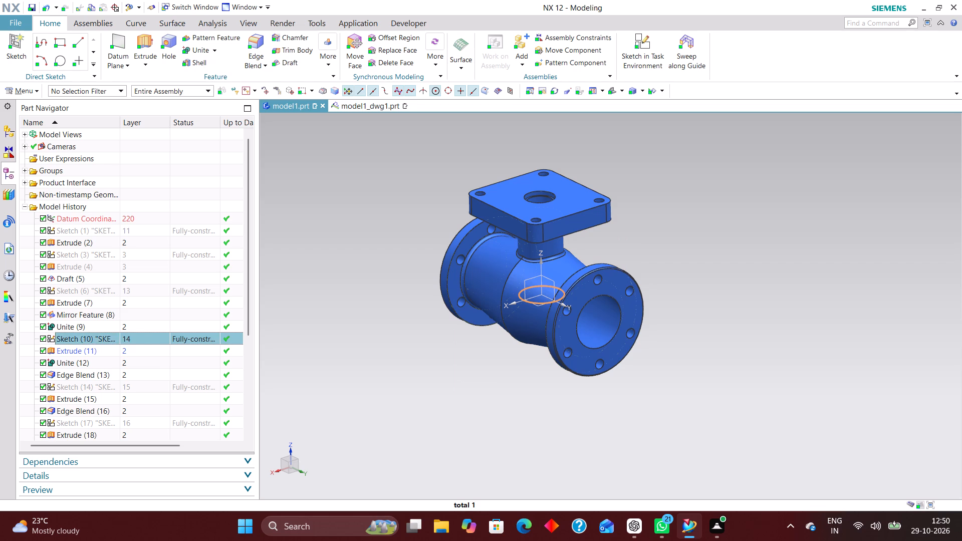
click(110, 388)
click(114, 405)
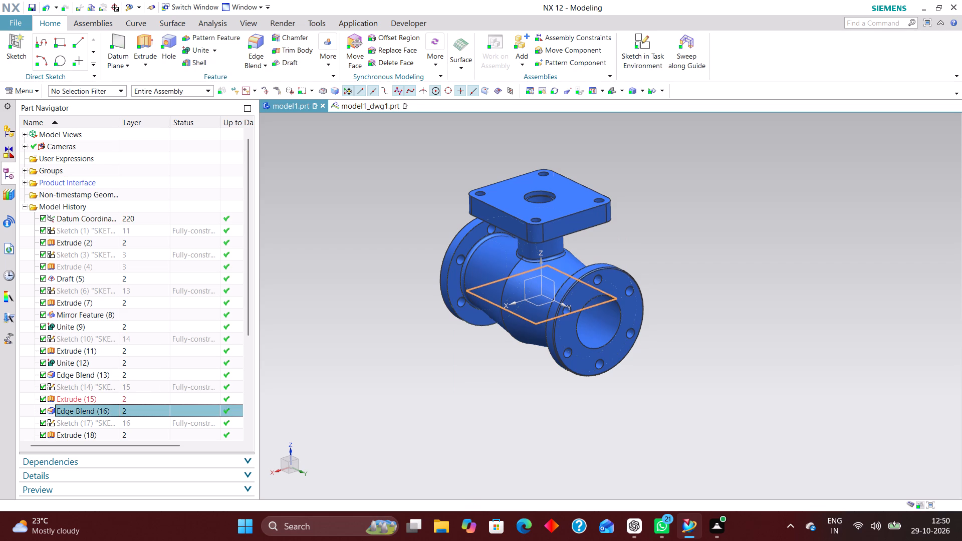
click(119, 388)
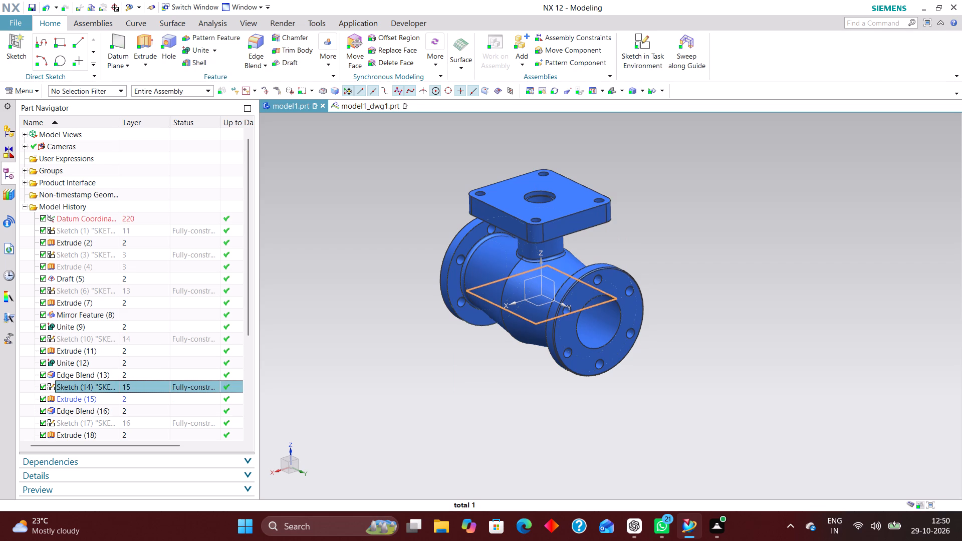
right_click(119, 385)
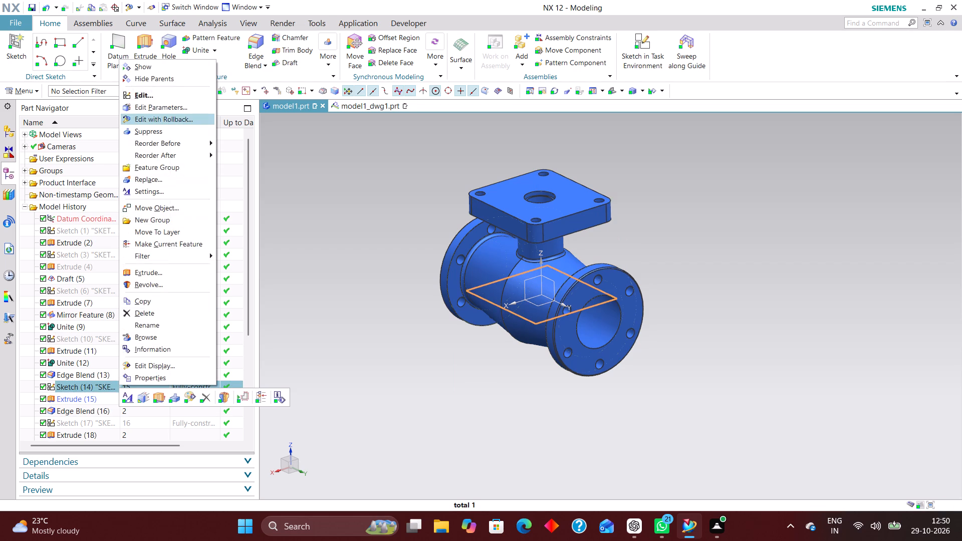
click(195, 120)
scroll(429, 231, down, 1)
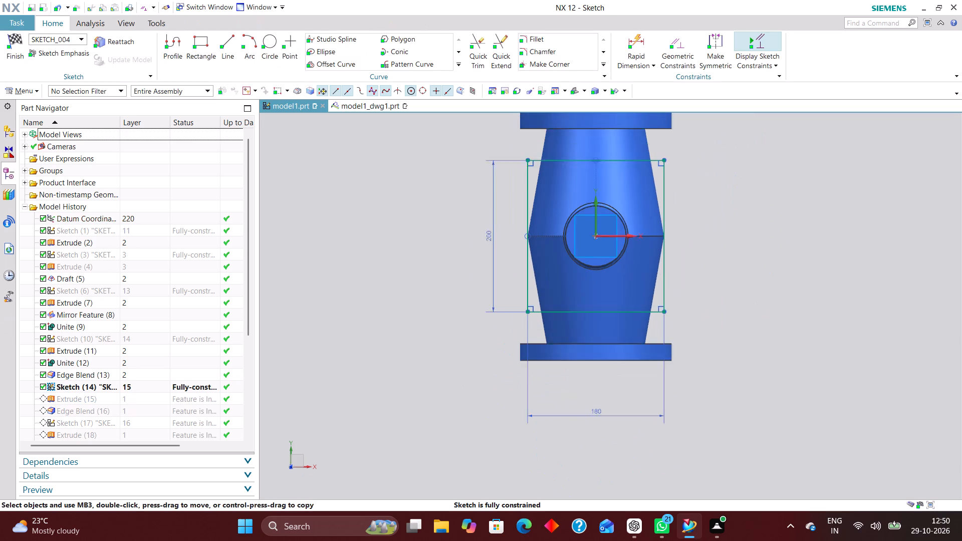
scroll(426, 231, down, 1)
double_click(566, 378)
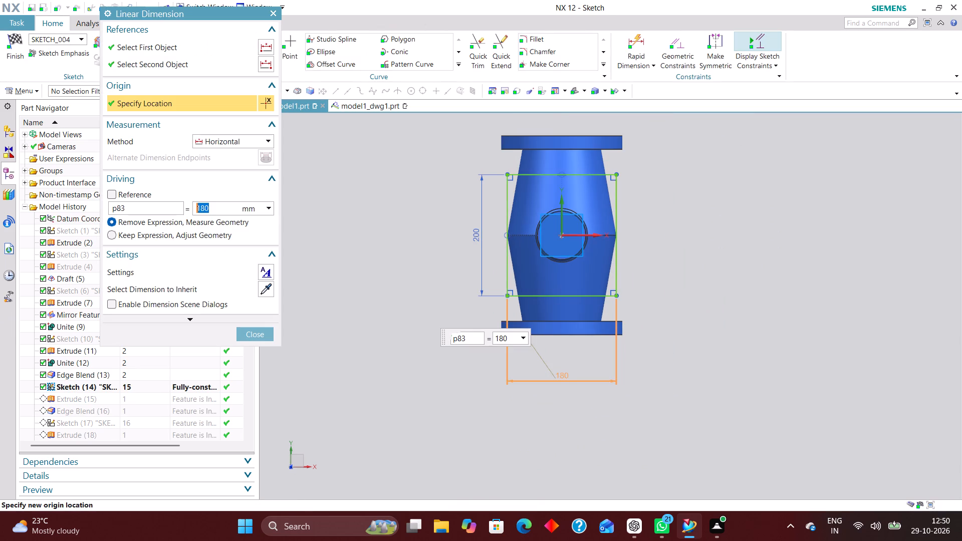
text(200)
key(Return)
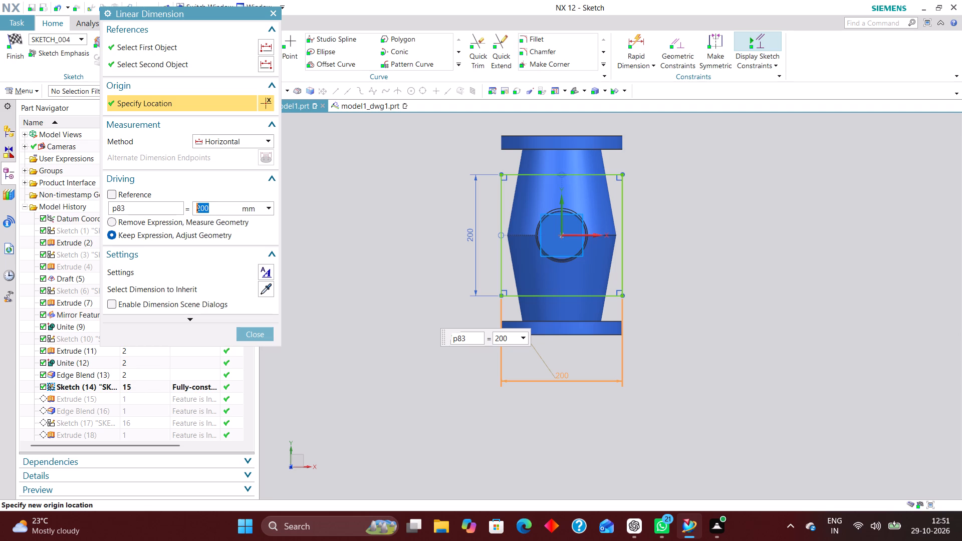
click(258, 334)
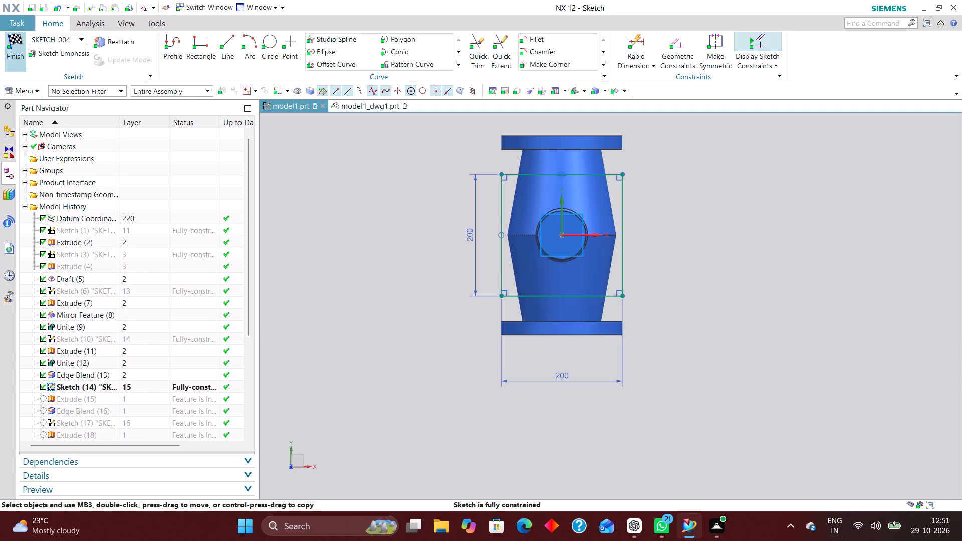
click(15, 39)
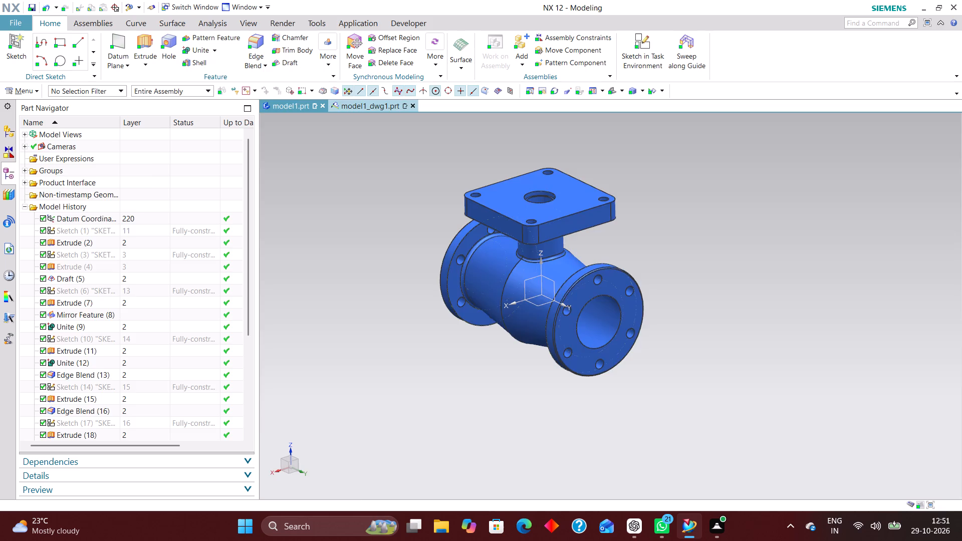
Switch to model1_dwg1.prt, update the out-of-date drawing views and look over the square flange's dimensions in the top view.
click(372, 106)
scroll(418, 304, down, 2)
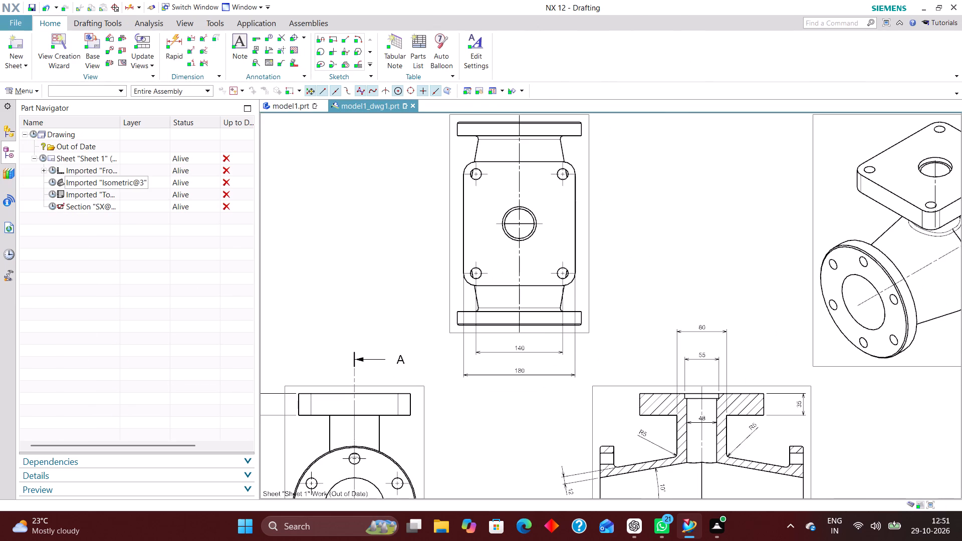
click(31, 133)
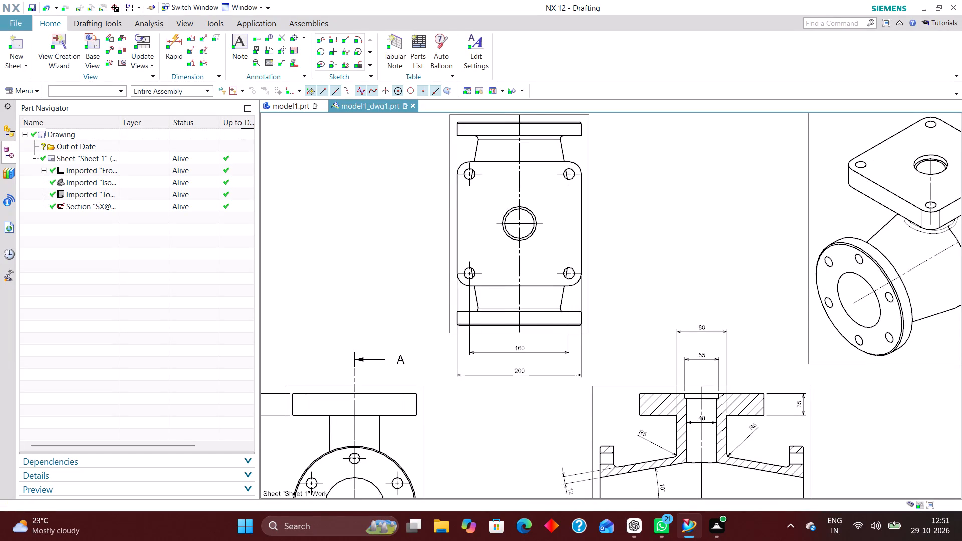
scroll(574, 435, down, 1)
scroll(601, 359, up, 2)
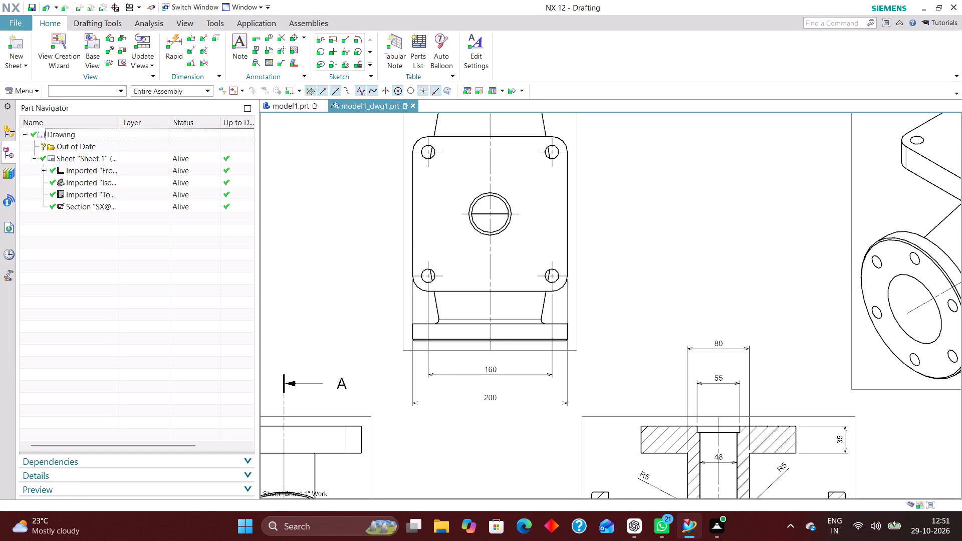
scroll(600, 409, down, 2)
scroll(602, 389, up, 2)
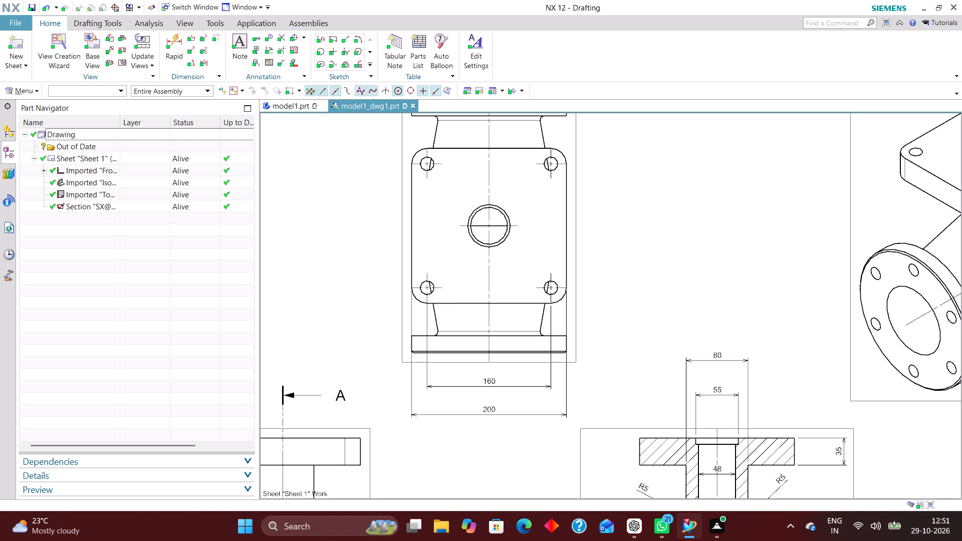
scroll(624, 320, down, 2)
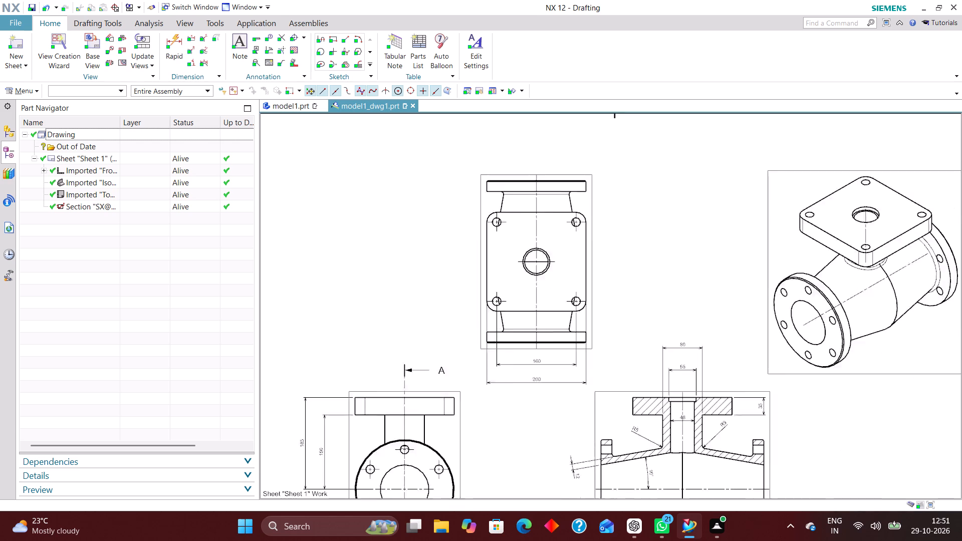
scroll(618, 331, down, 2)
scroll(784, 360, up, 1)
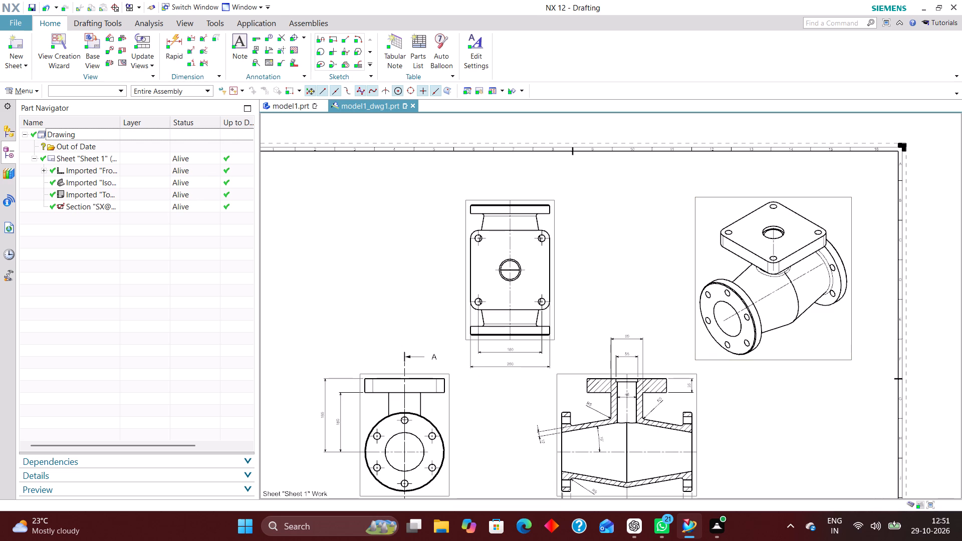
In model1.prt, edit Sketch (1) with rollback and set the body circle's diameter to 170 mm.
click(286, 101)
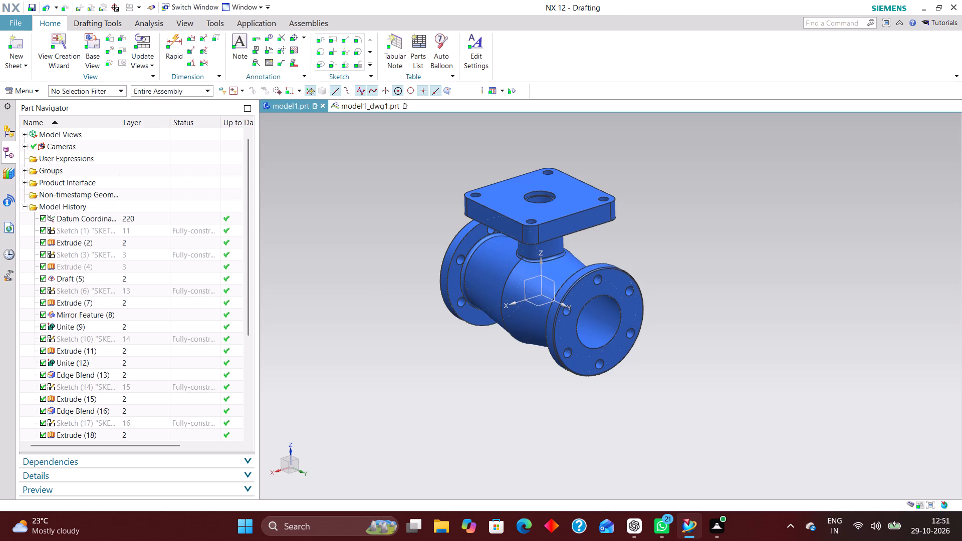
click(159, 230)
right_click(157, 228)
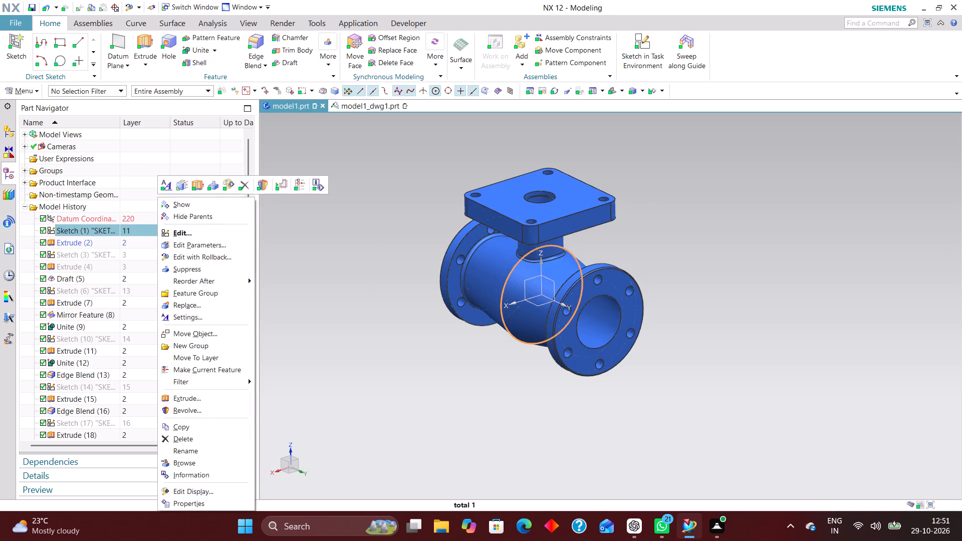
click(203, 254)
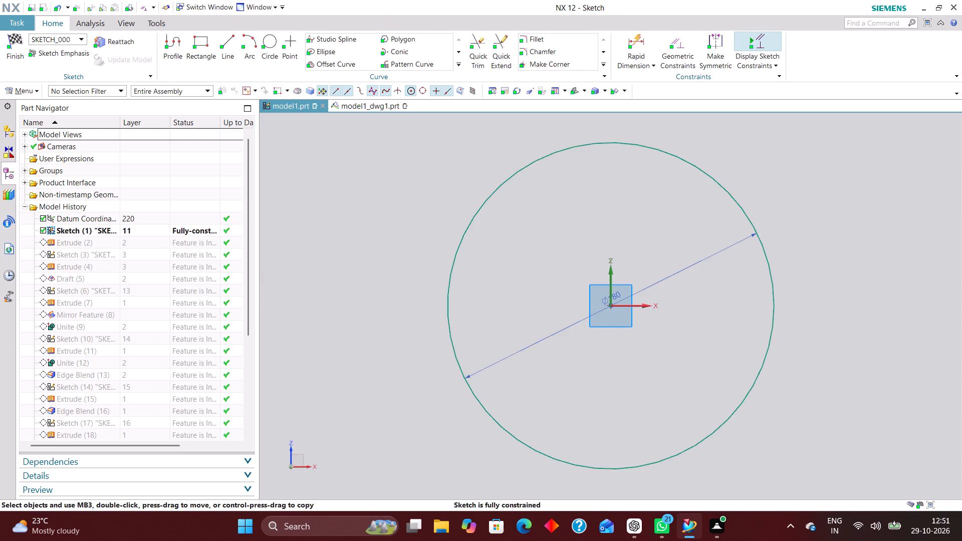
double_click(624, 294)
text(17)
drag(572, 258, 536, 258)
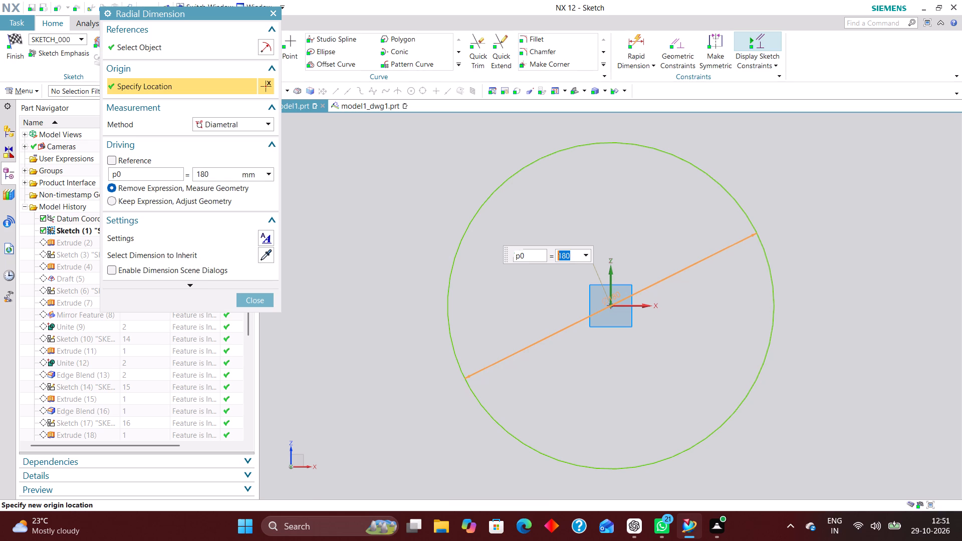
drag(536, 258, 533, 259)
text(170)
key(Return)
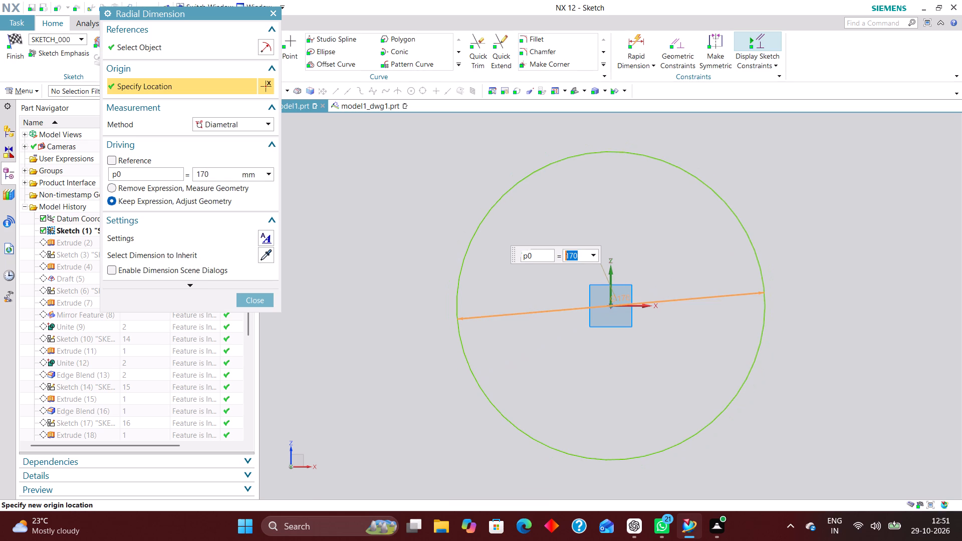
click(266, 302)
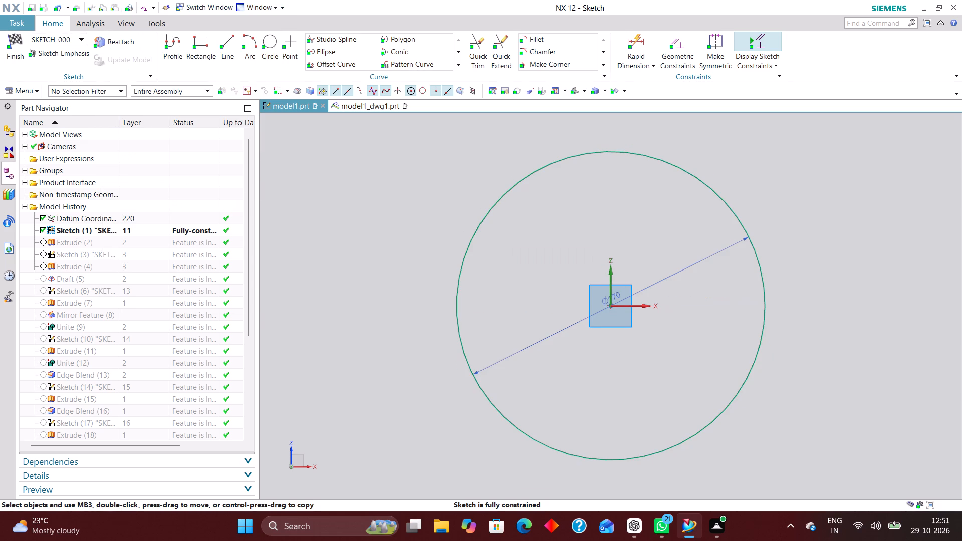
click(18, 38)
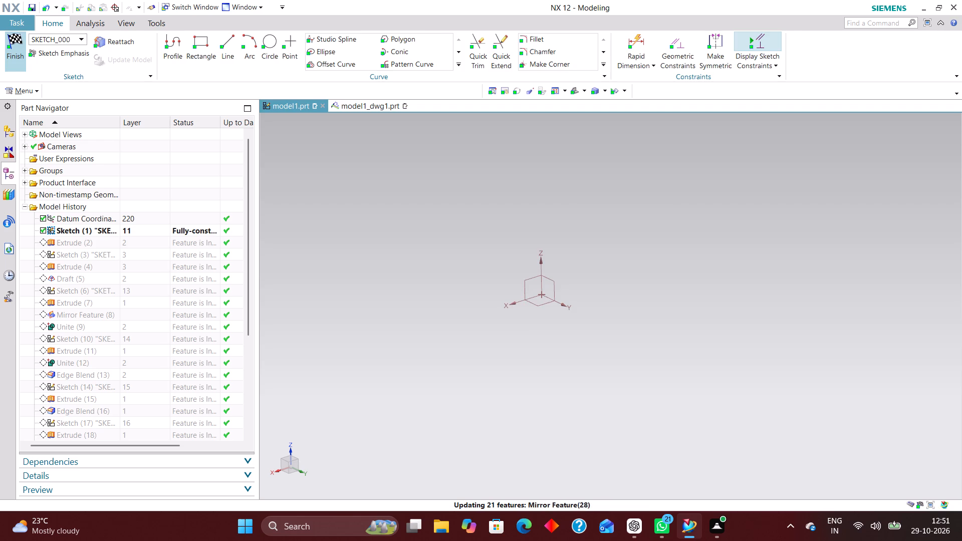
Return to model1_dwg1.prt and update all out-of-date drawing views.
click(359, 100)
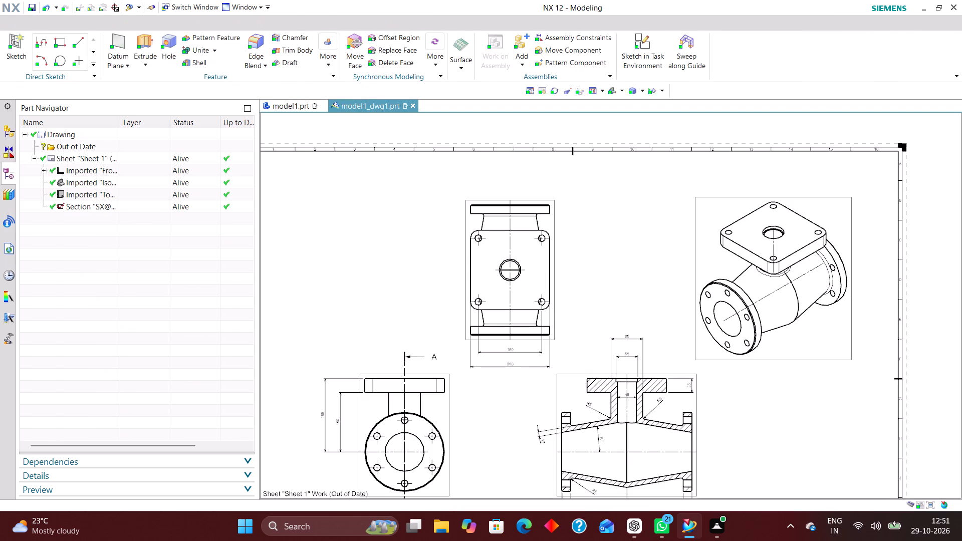
click(33, 132)
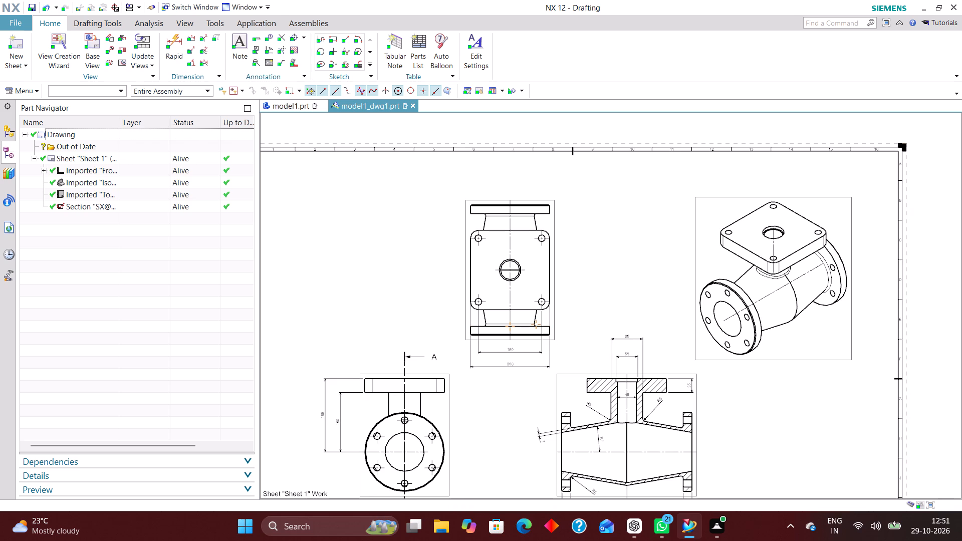
Examine the section A-A view, checking the body's wall thickness against the flange and bore dimensions.
scroll(554, 287, down, 1)
scroll(582, 406, up, 5)
scroll(577, 306, down, 2)
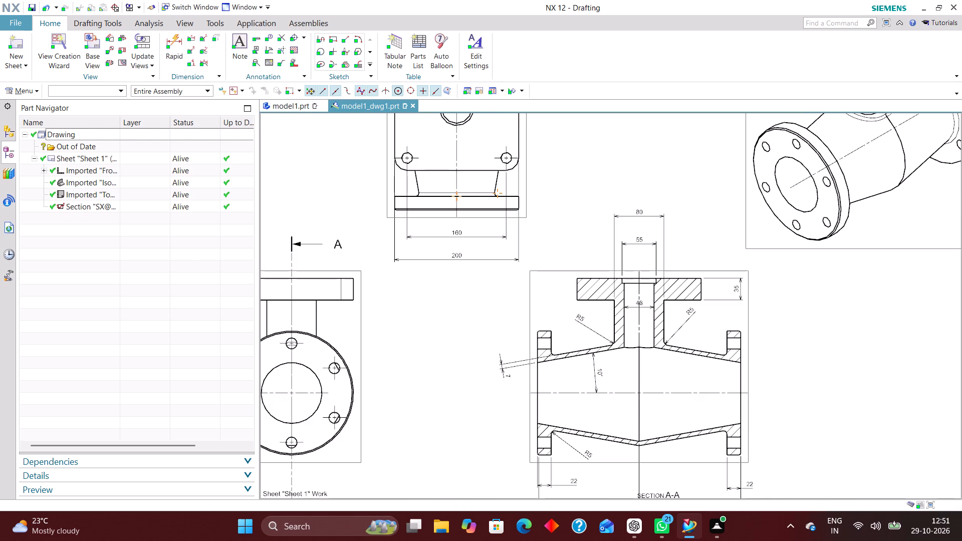
scroll(550, 334, down, 1)
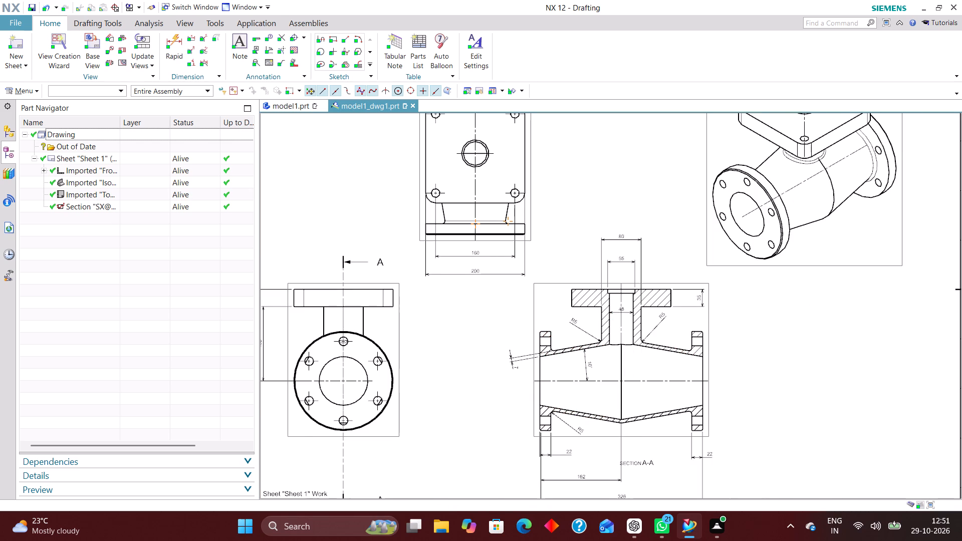
scroll(572, 368, up, 1)
scroll(494, 362, up, 2)
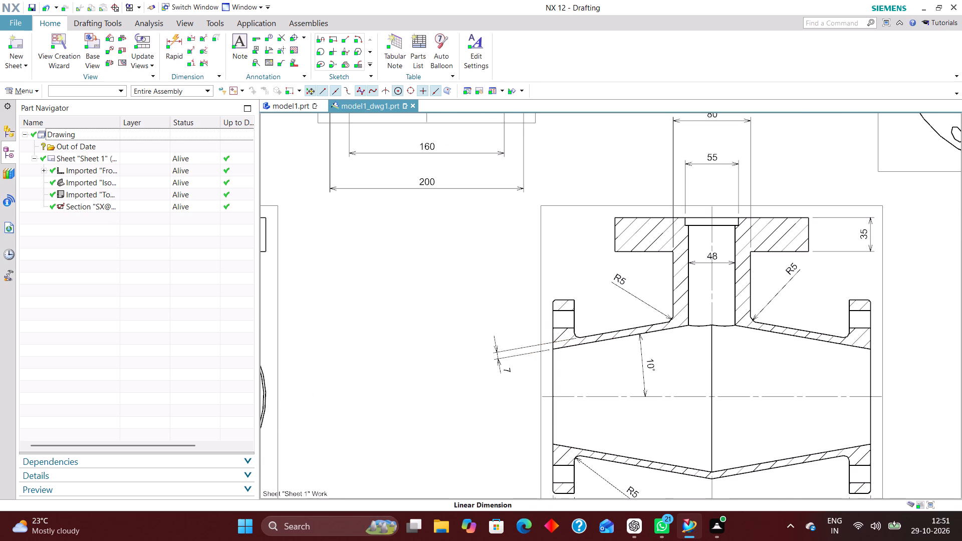
scroll(517, 328, down, 1)
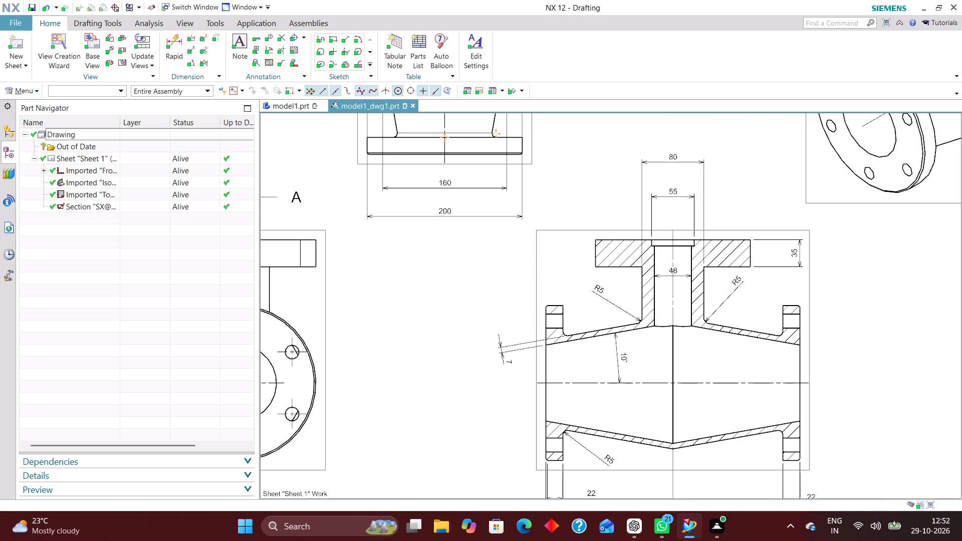
scroll(551, 322, down, 2)
scroll(556, 348, up, 1)
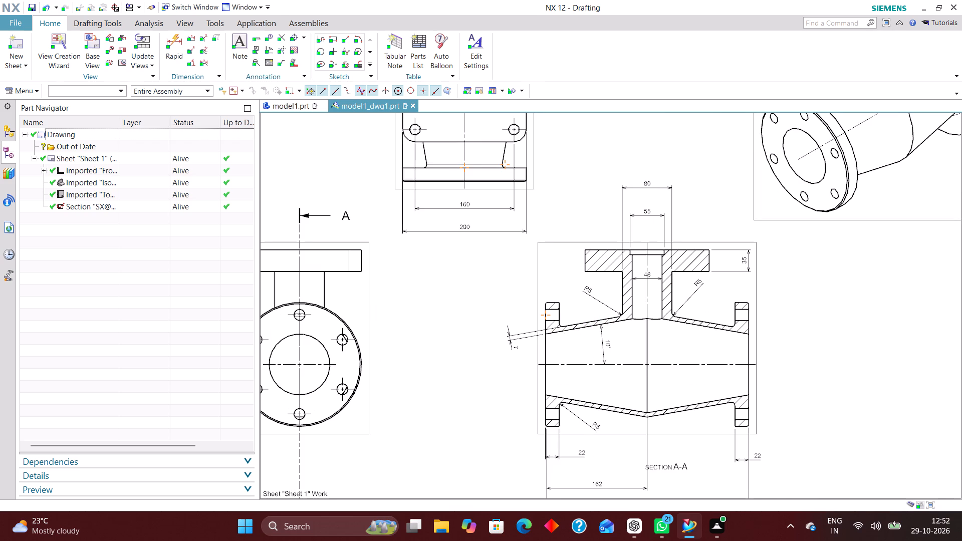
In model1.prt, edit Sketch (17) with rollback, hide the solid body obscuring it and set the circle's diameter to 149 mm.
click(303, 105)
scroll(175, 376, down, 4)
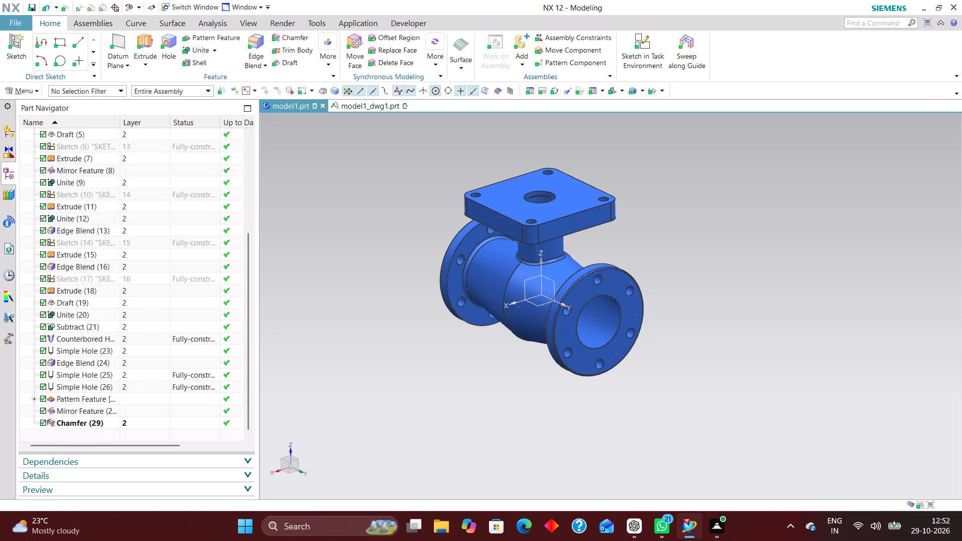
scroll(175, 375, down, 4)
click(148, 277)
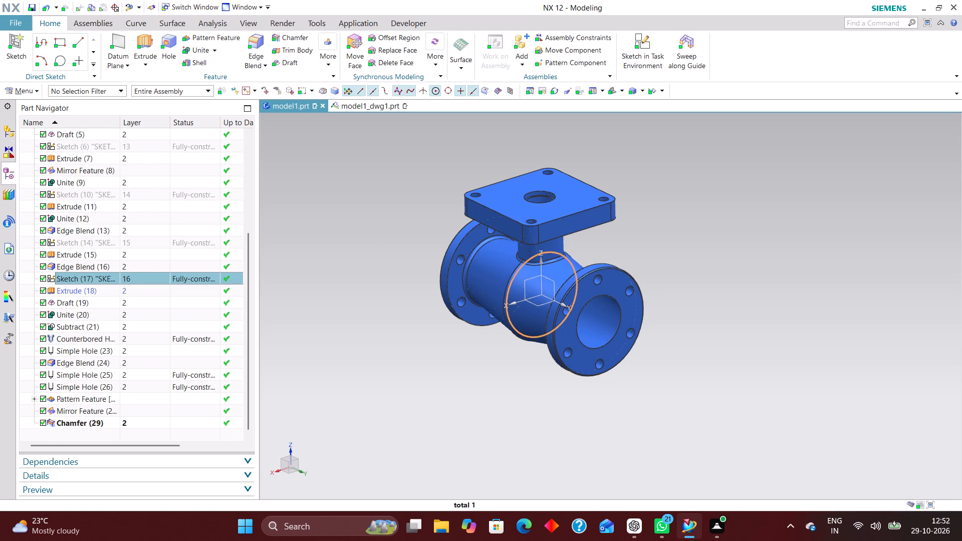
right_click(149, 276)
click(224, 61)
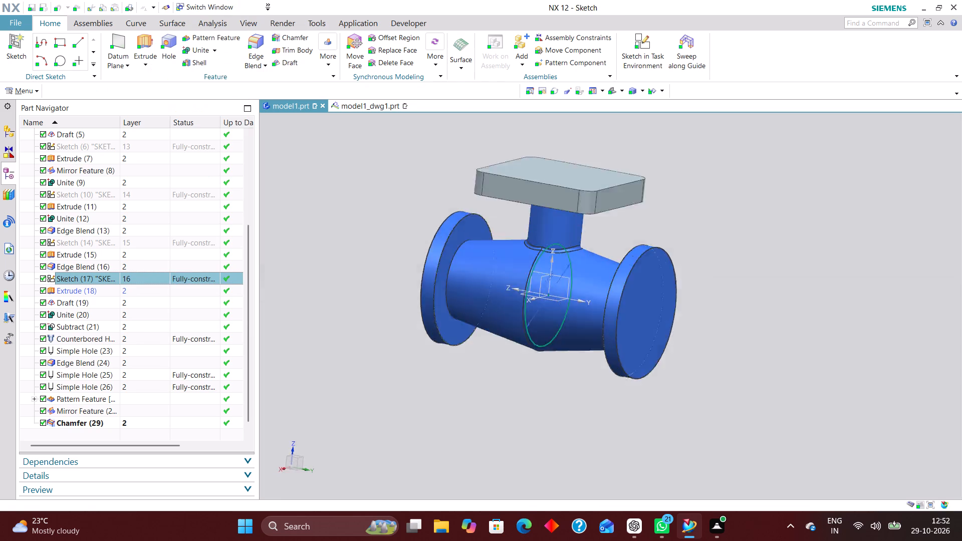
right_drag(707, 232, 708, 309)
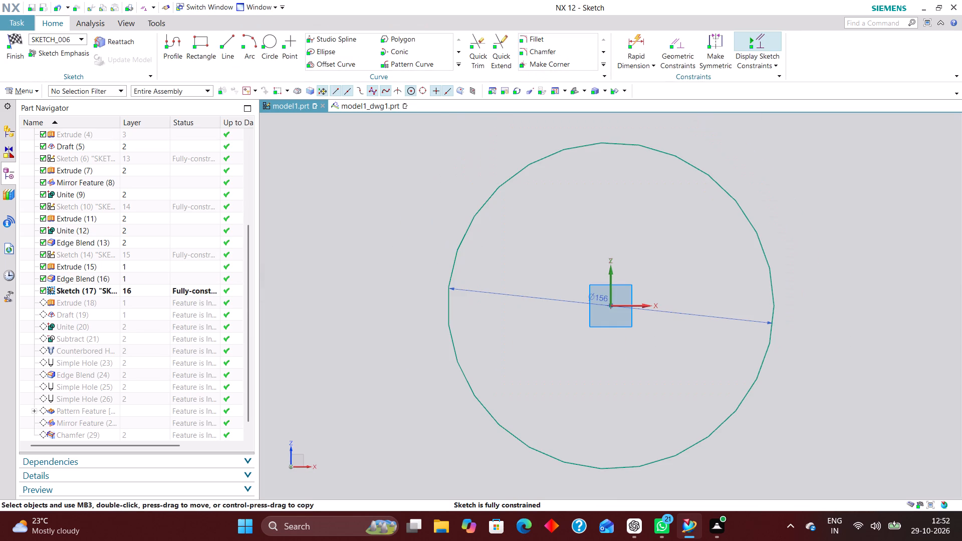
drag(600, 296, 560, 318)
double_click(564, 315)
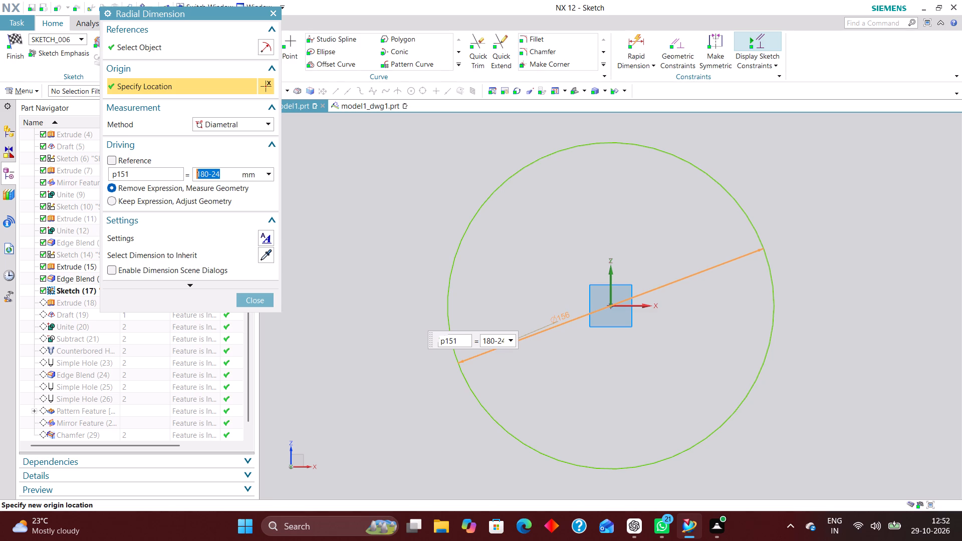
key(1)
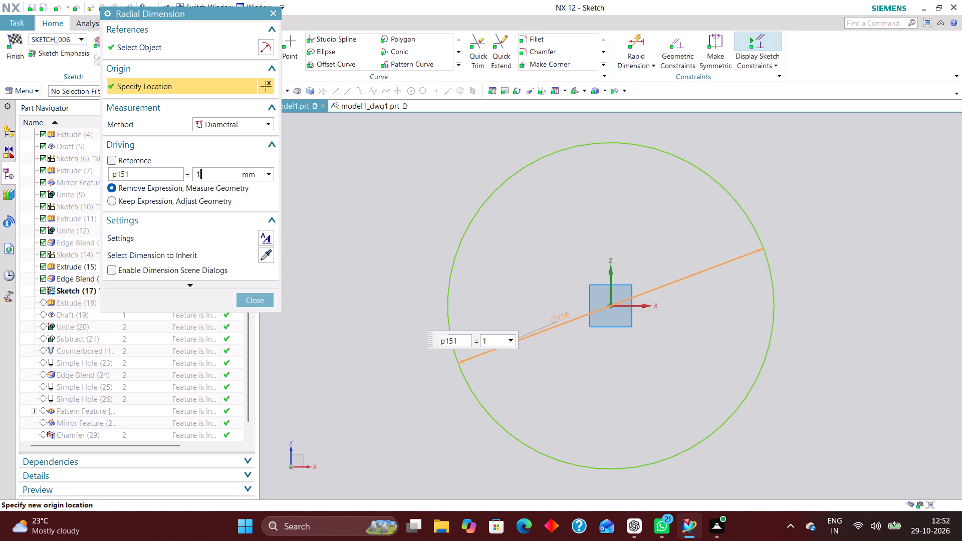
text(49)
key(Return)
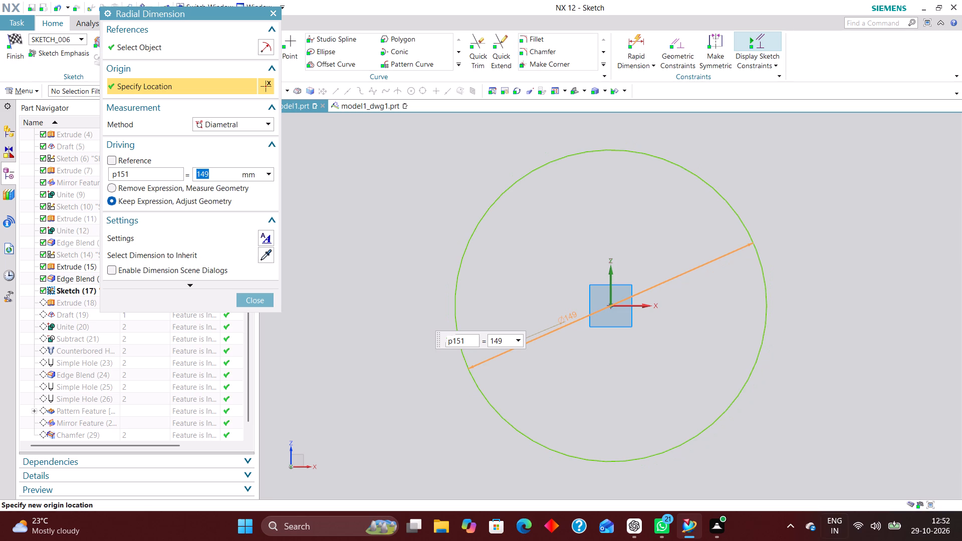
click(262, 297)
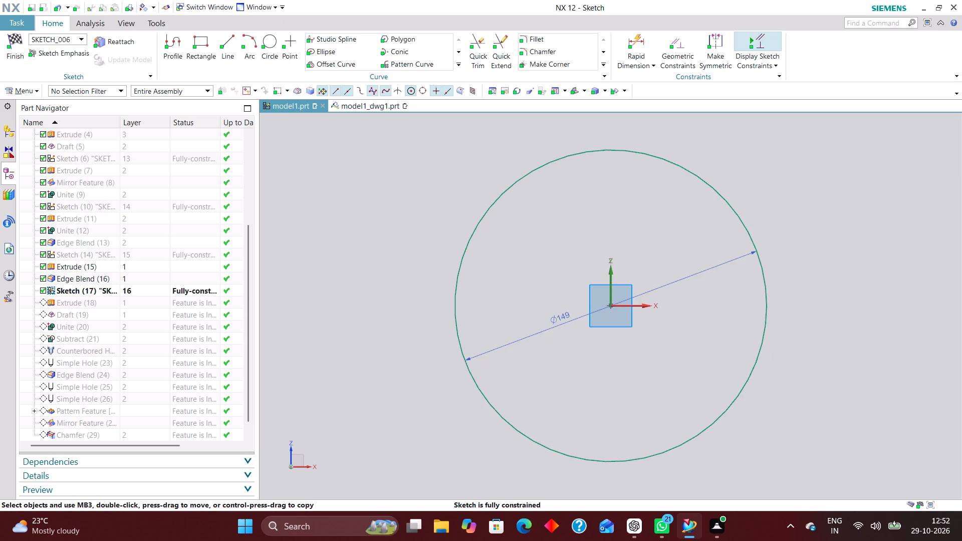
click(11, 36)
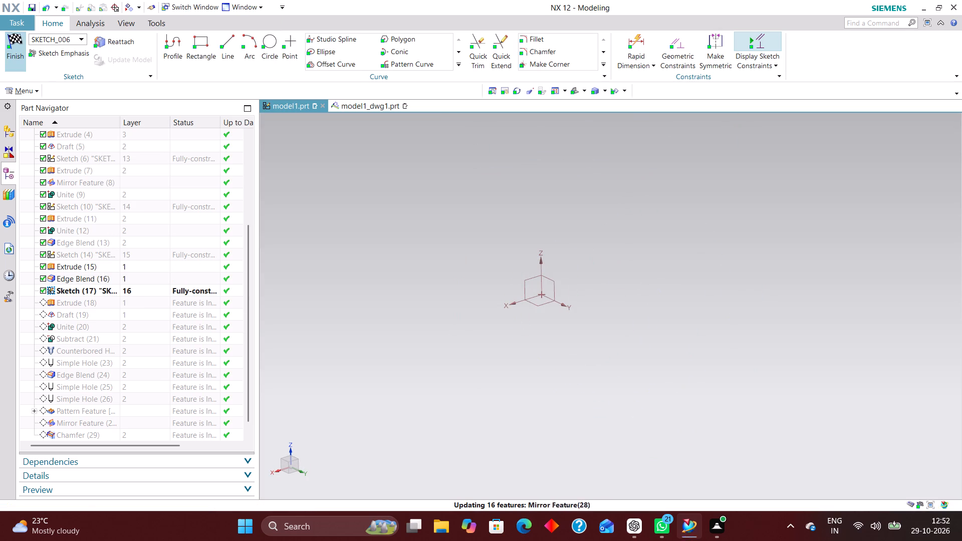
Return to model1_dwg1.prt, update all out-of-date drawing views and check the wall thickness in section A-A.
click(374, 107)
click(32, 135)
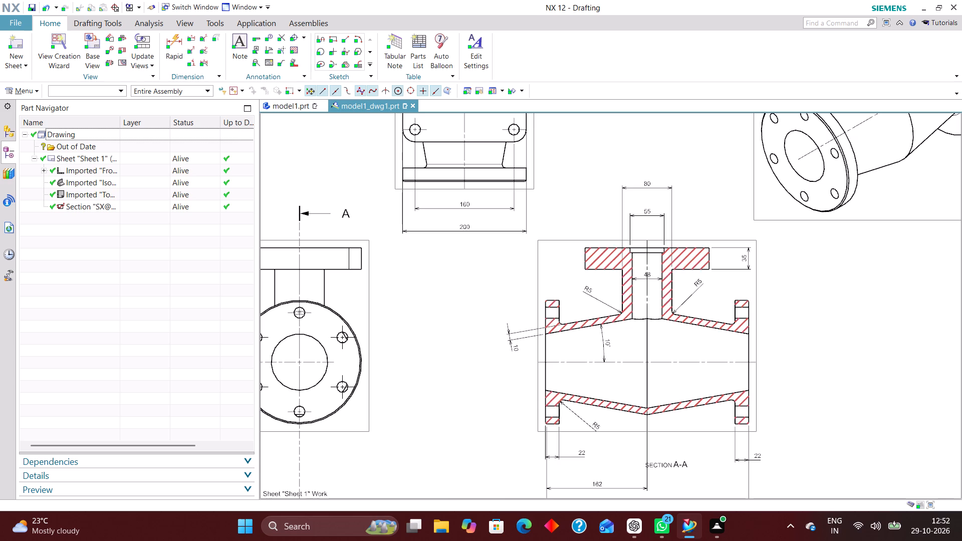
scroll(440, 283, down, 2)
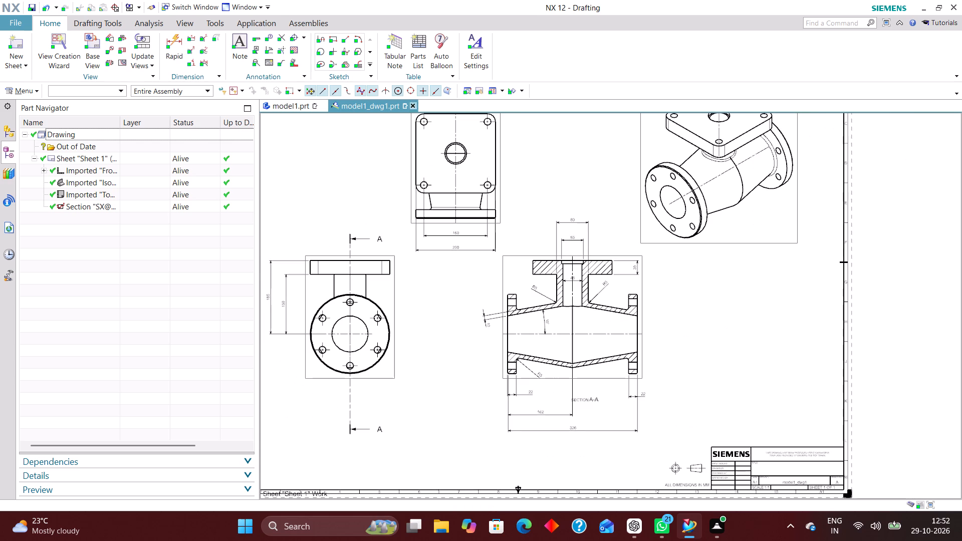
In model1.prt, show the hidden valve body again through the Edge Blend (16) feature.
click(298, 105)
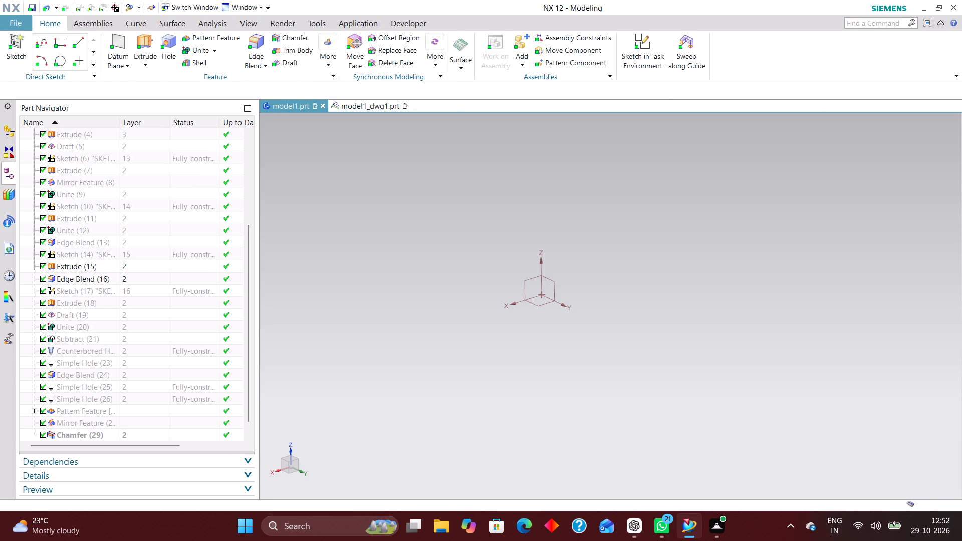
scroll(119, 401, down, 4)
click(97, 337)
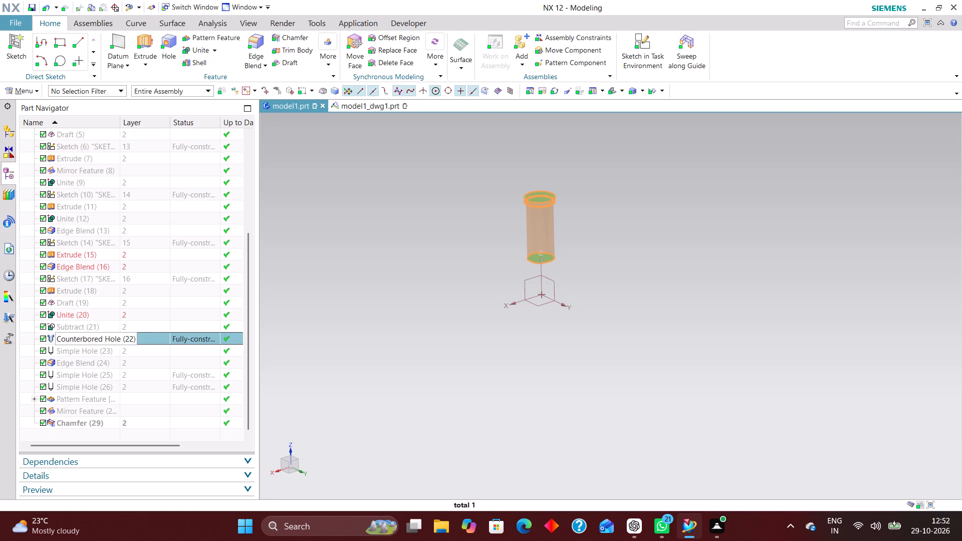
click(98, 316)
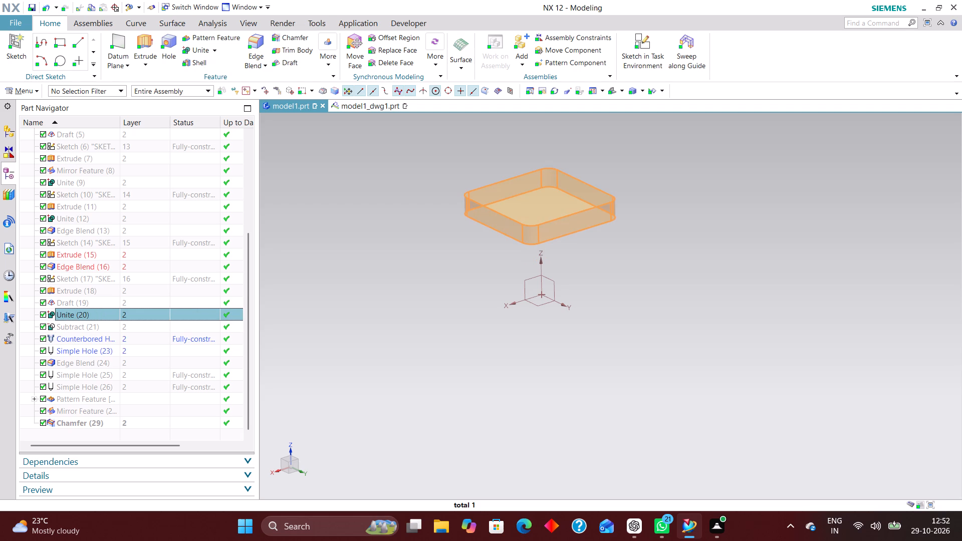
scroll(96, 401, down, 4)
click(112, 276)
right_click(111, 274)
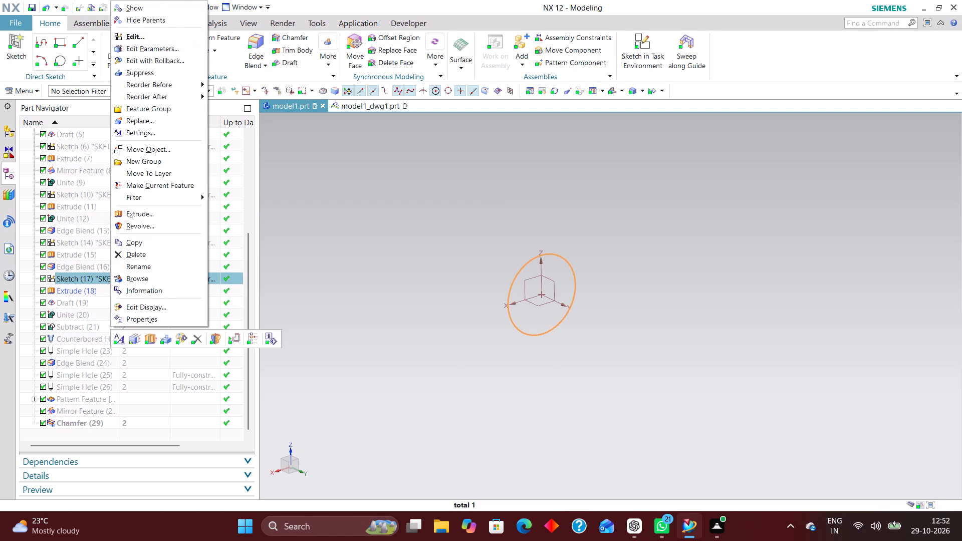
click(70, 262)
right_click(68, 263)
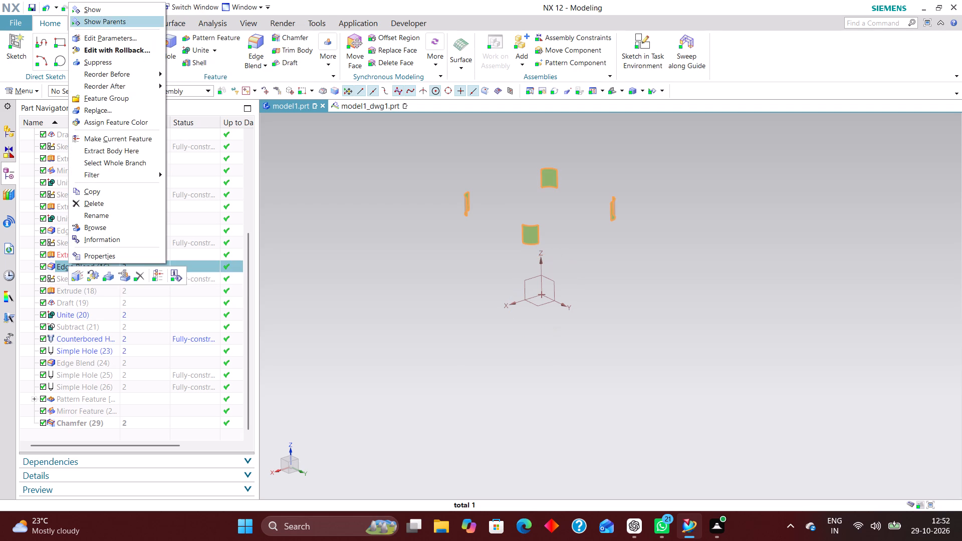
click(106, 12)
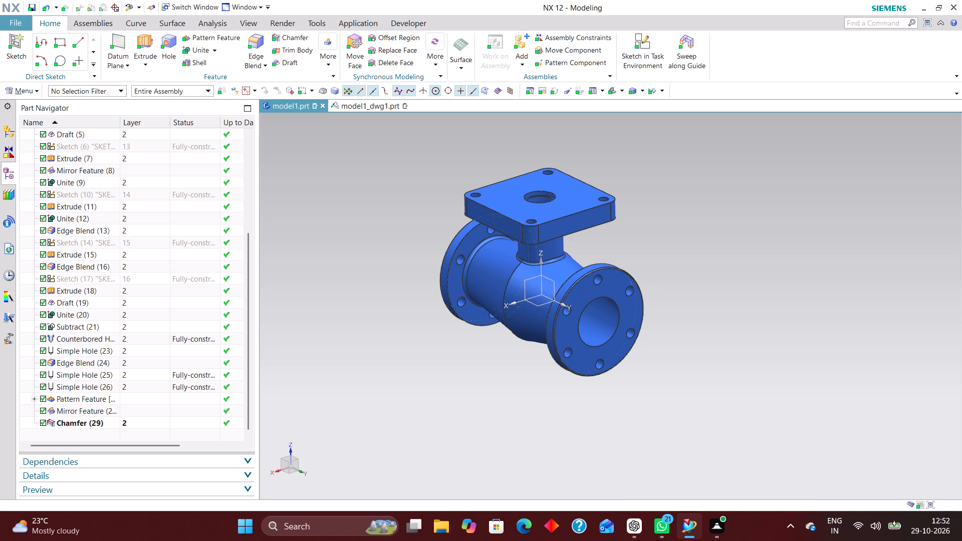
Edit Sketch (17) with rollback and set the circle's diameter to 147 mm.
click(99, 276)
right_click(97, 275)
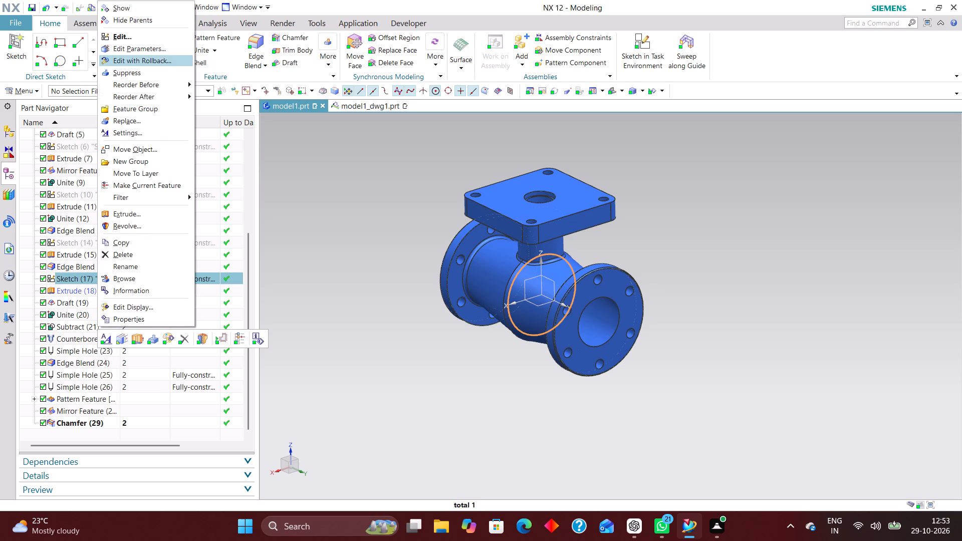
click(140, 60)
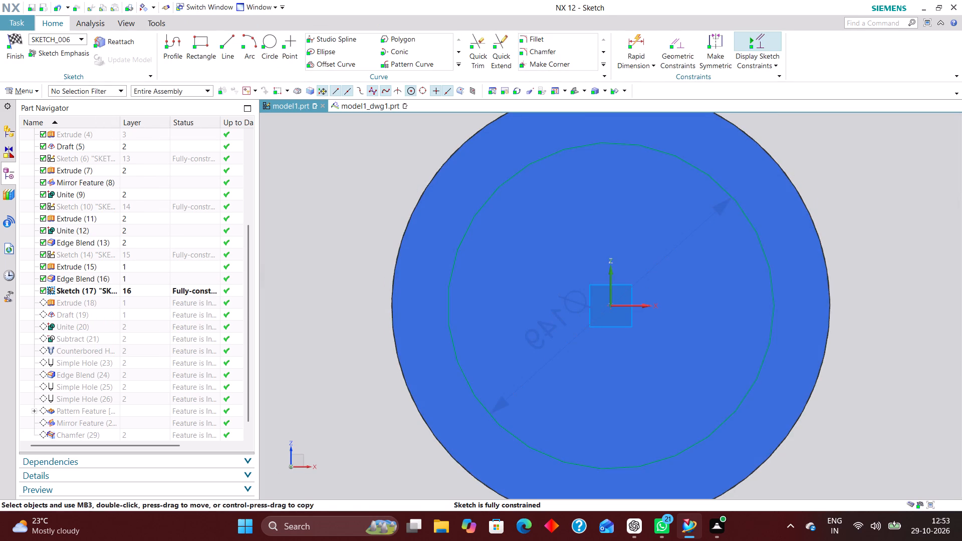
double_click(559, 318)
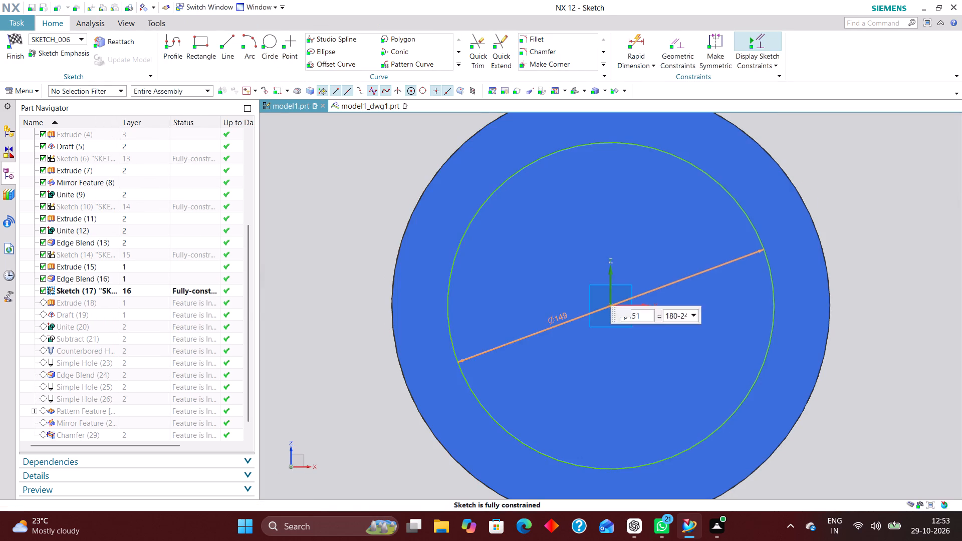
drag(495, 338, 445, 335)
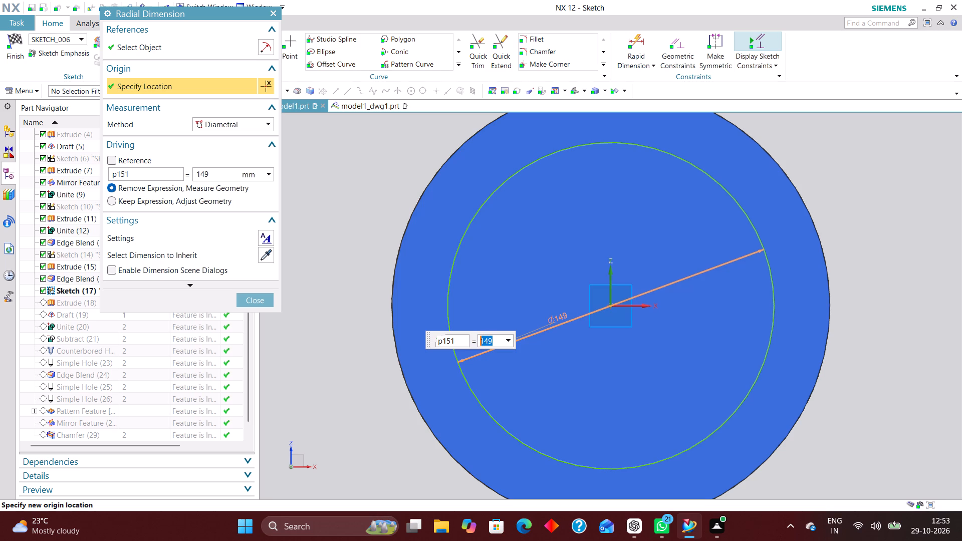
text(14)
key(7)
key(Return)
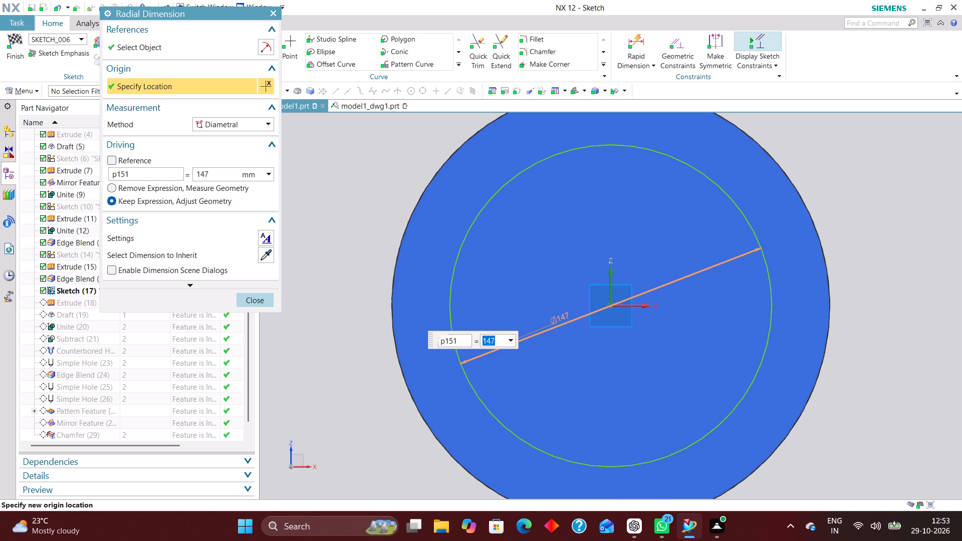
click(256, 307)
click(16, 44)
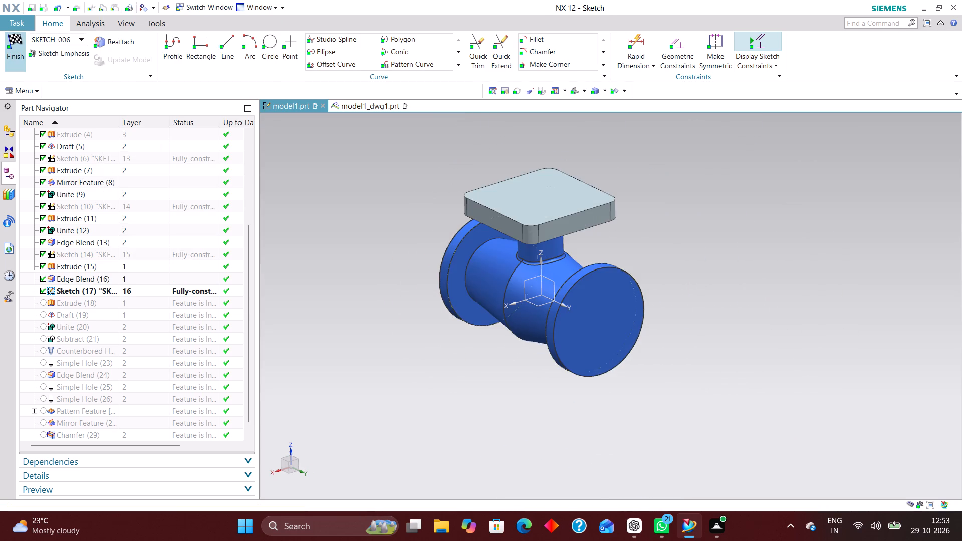
Return to model1_dwg1.prt, update all out-of-date drawing views and check the wall thickness in section A-A.
click(369, 105)
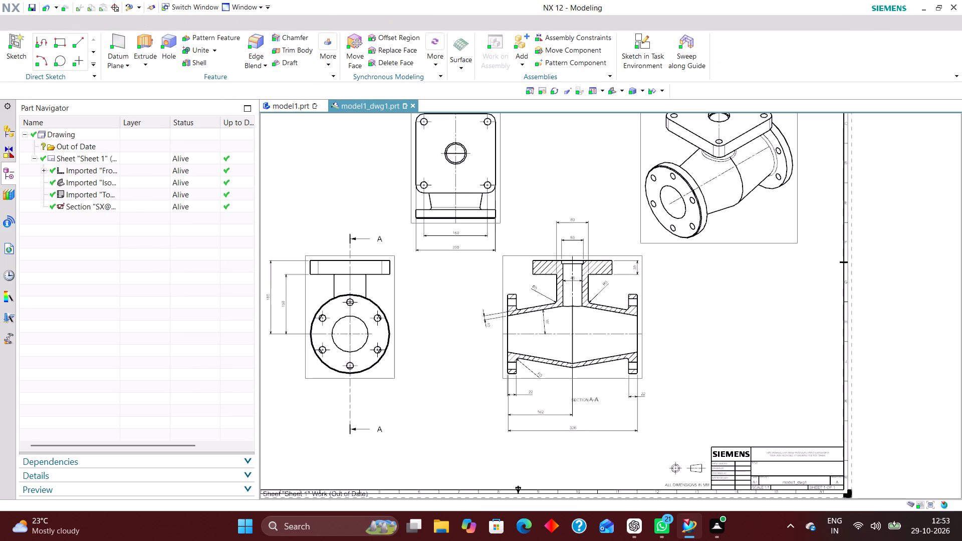
click(31, 133)
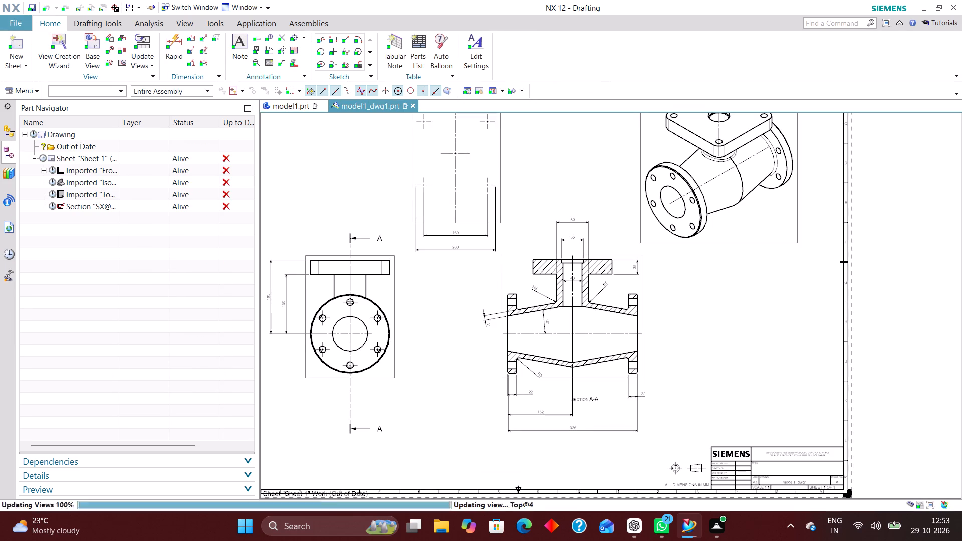
scroll(494, 327, up, 5)
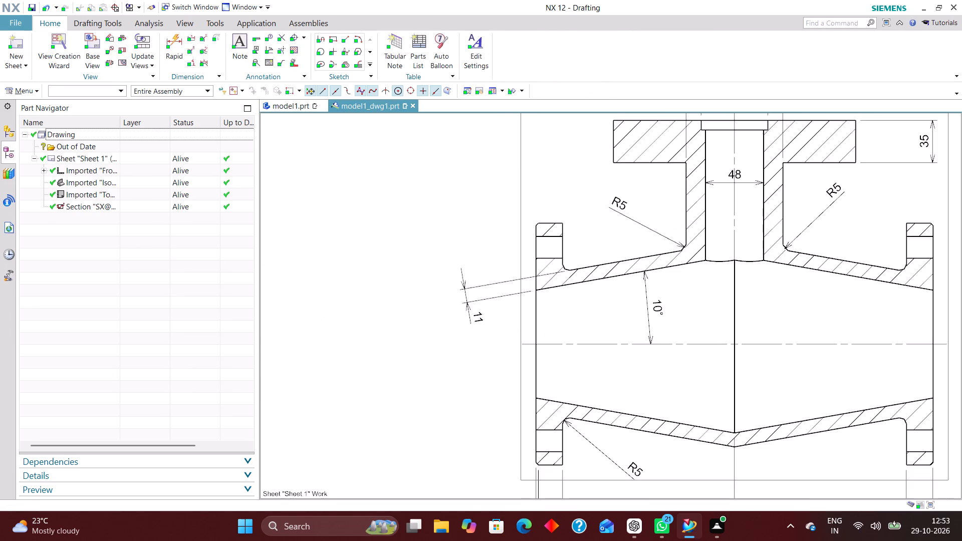
scroll(479, 316, down, 3)
In model1.prt, edit Sketch (17) with rollback, hide the solid body obscuring it and set the circle's diameter to 145 mm.
click(291, 110)
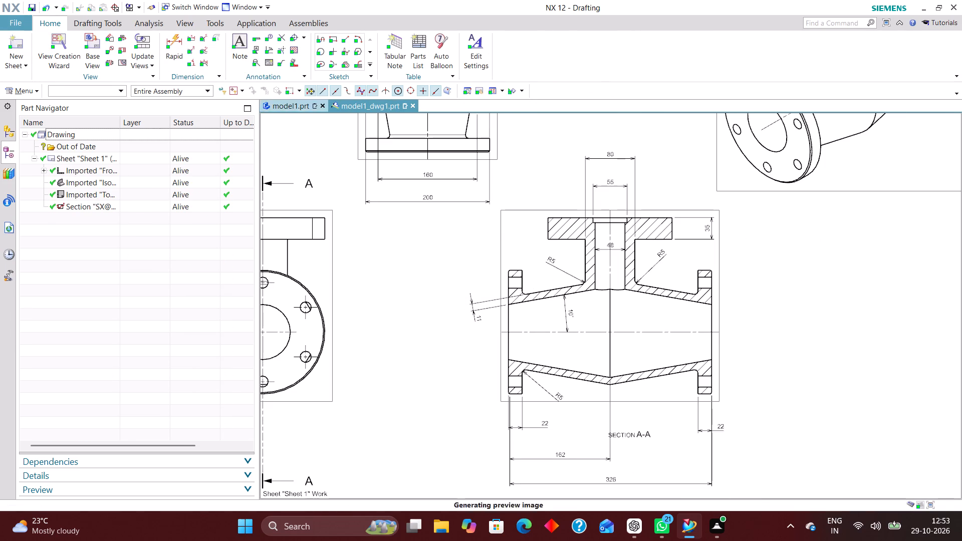
scroll(136, 384, down, 6)
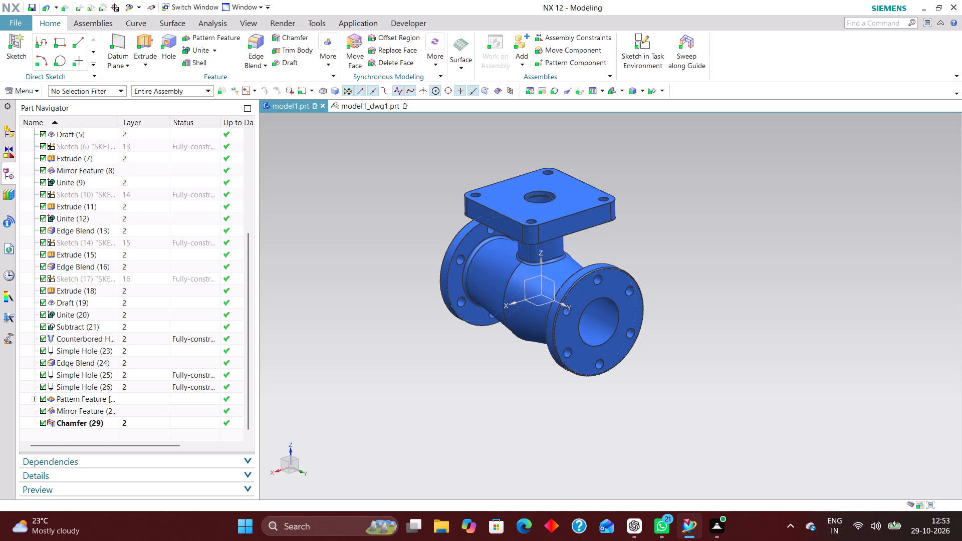
click(107, 276)
right_click(106, 275)
click(156, 64)
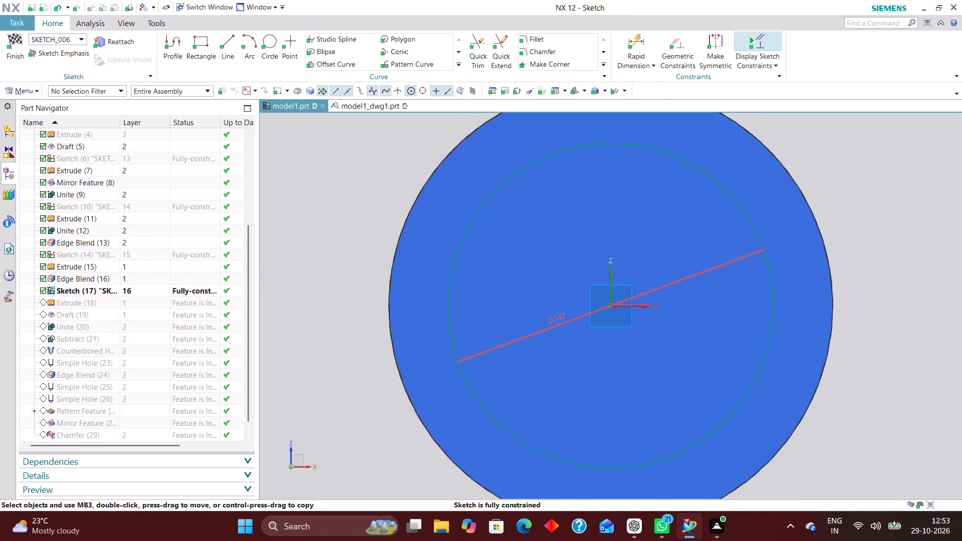
right_drag(532, 257, 535, 312)
double_click(560, 317)
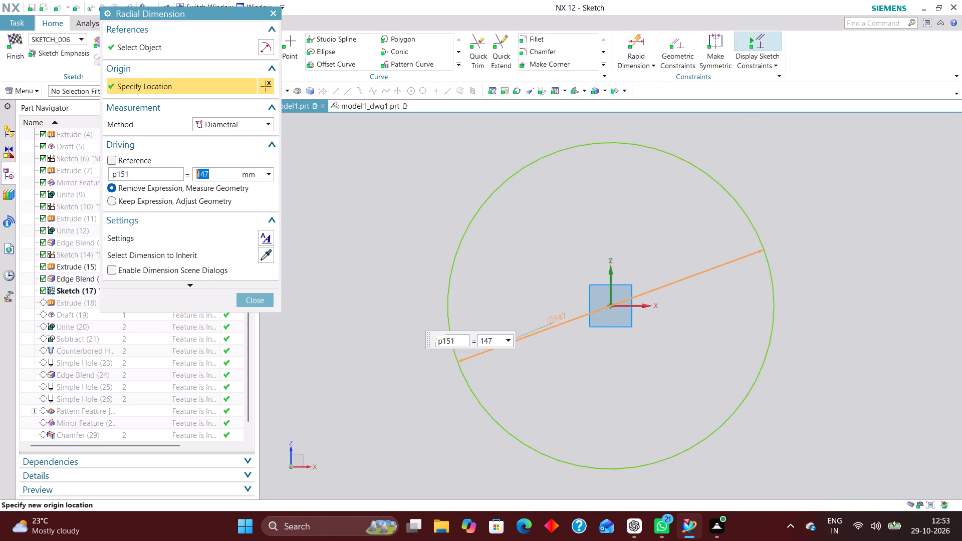
text(145)
key(Return)
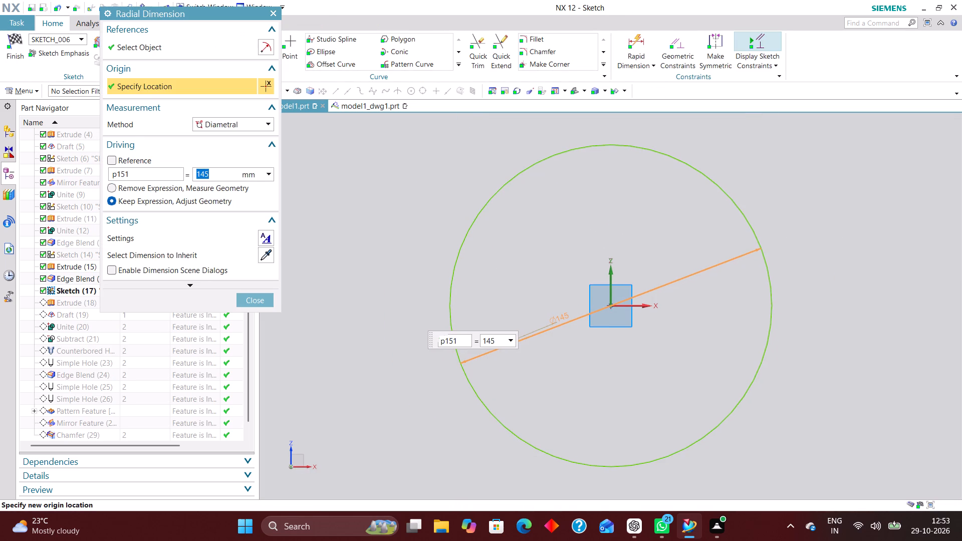
click(248, 301)
click(16, 49)
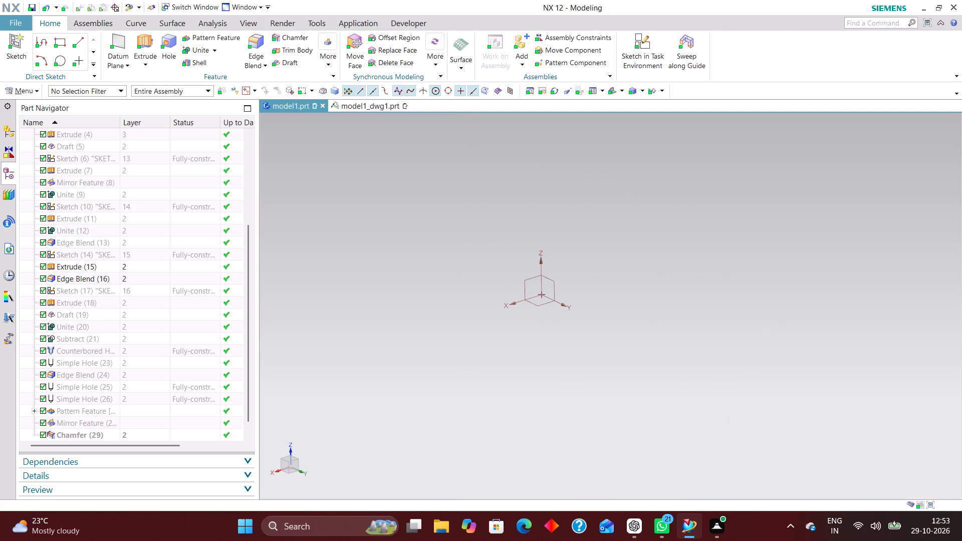
Return to model1_dwg1.prt and update all out-of-date drawing views.
click(378, 107)
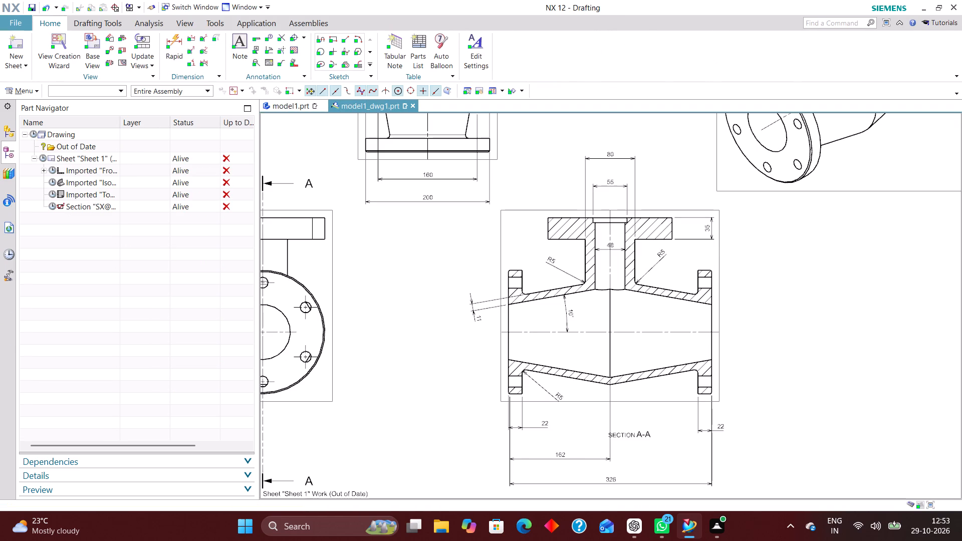
click(30, 128)
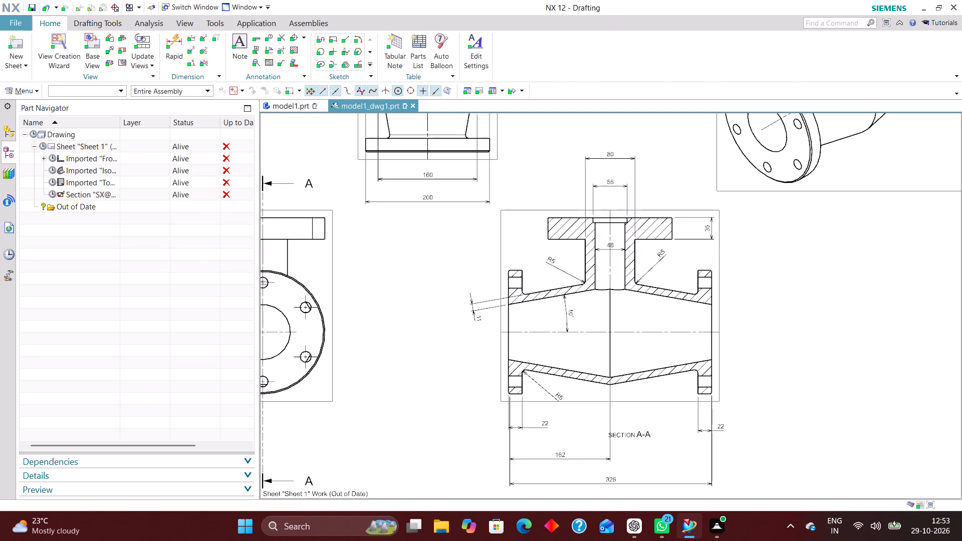
click(32, 132)
Examine the updated section A-A and top view, checking the wall thickness and which dimensions are still missing.
scroll(644, 369, down, 2)
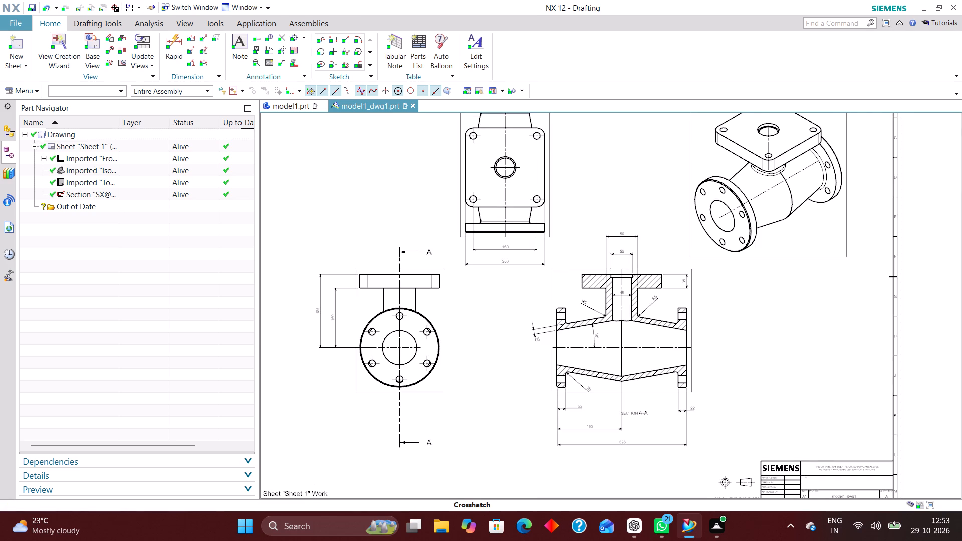
scroll(517, 231, up, 4)
scroll(539, 323, down, 4)
scroll(514, 216, up, 3)
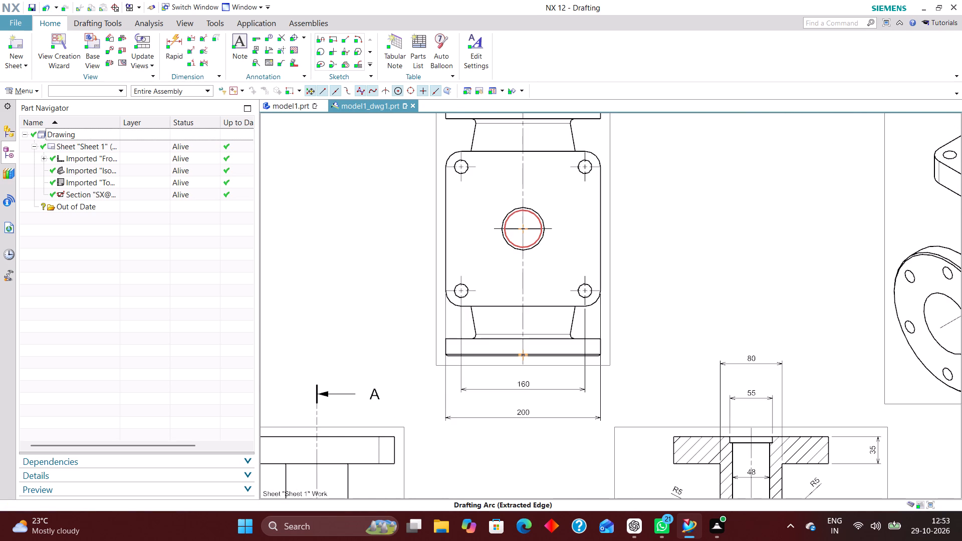
scroll(540, 353, down, 3)
scroll(631, 475, up, 3)
scroll(593, 360, down, 1)
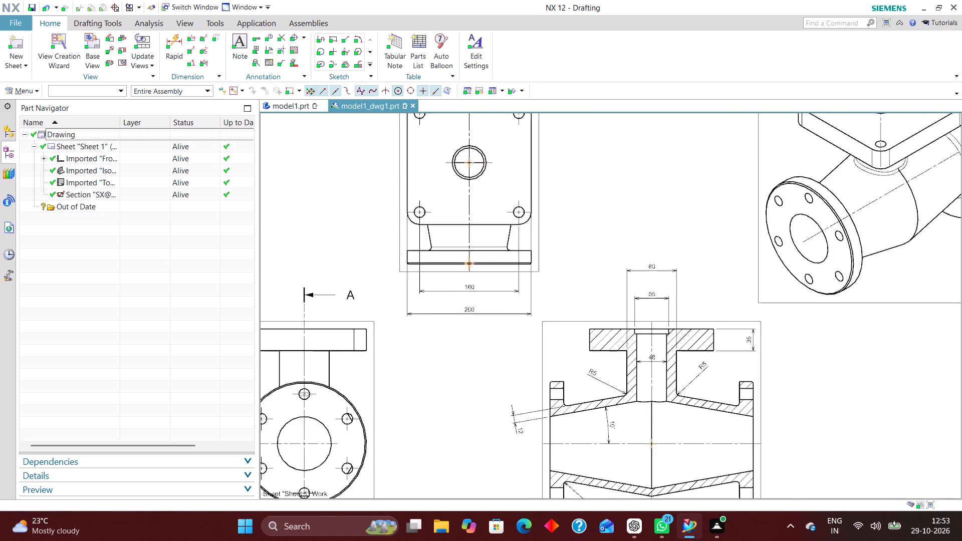
scroll(593, 360, down, 1)
scroll(484, 356, down, 3)
scroll(476, 244, up, 4)
scroll(431, 249, down, 1)
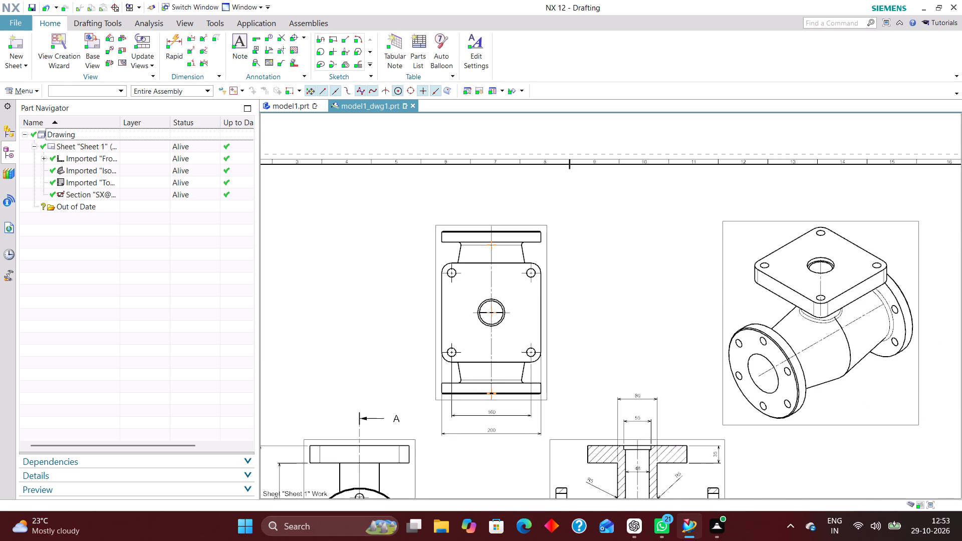
scroll(431, 249, down, 1)
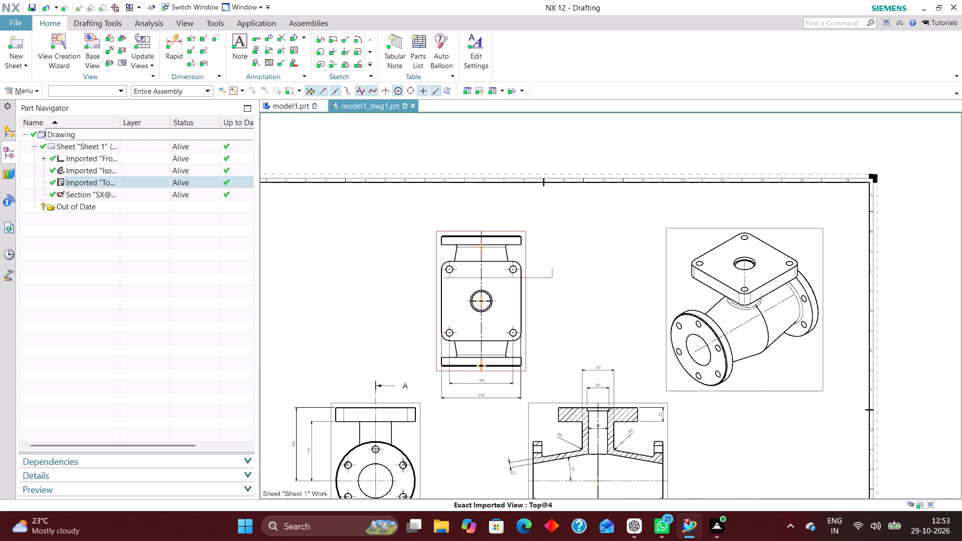
Add a vertical rapid dimension between the upper and lower corner hole centres of the square flange in the top view.
click(180, 39)
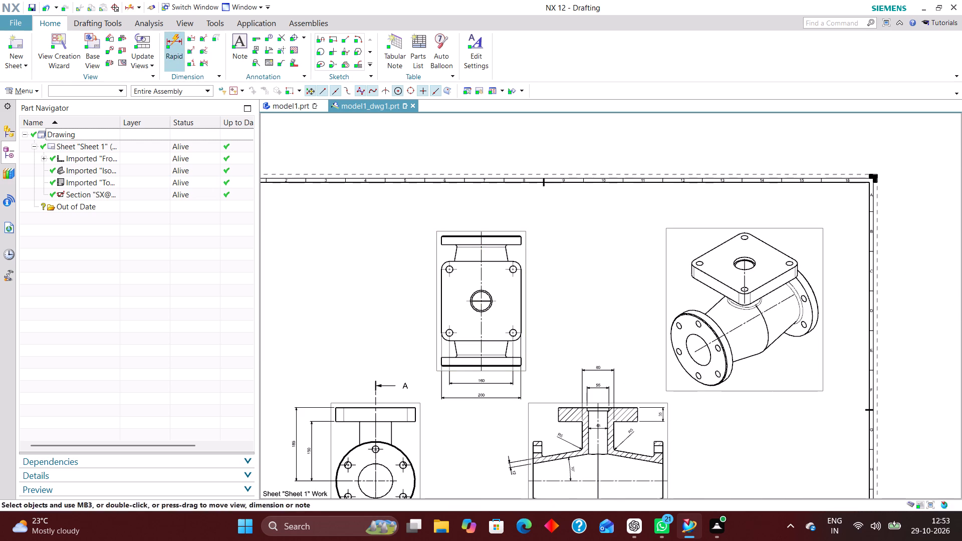
scroll(452, 321, up, 3)
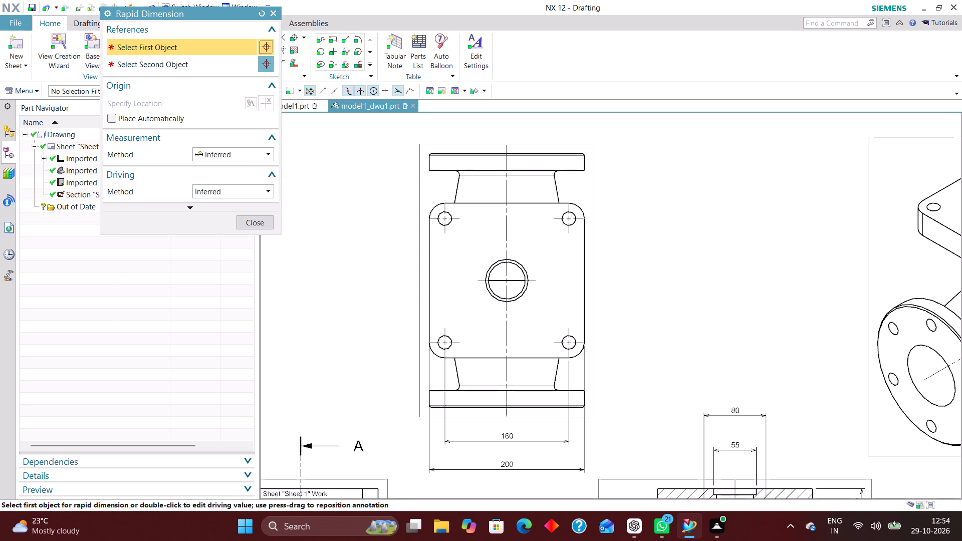
click(457, 217)
click(460, 342)
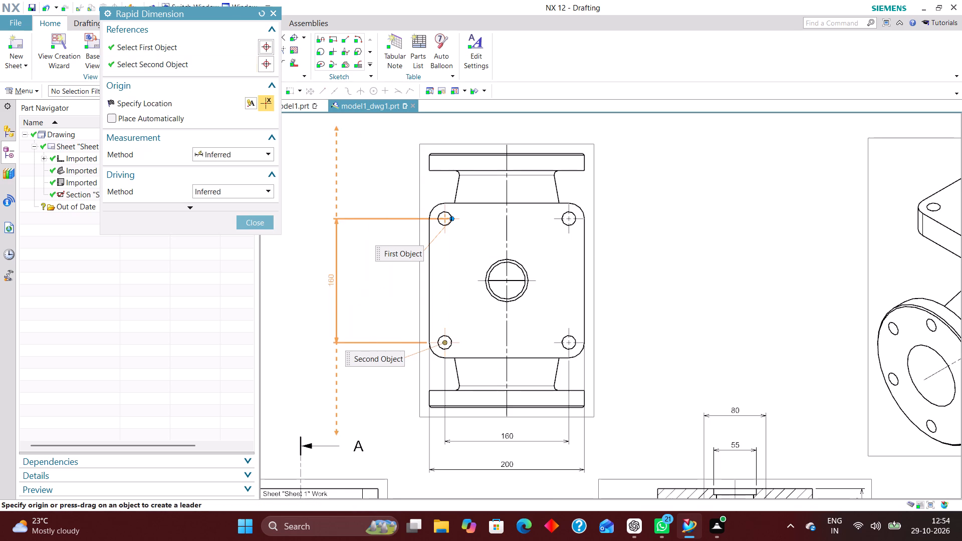
click(382, 278)
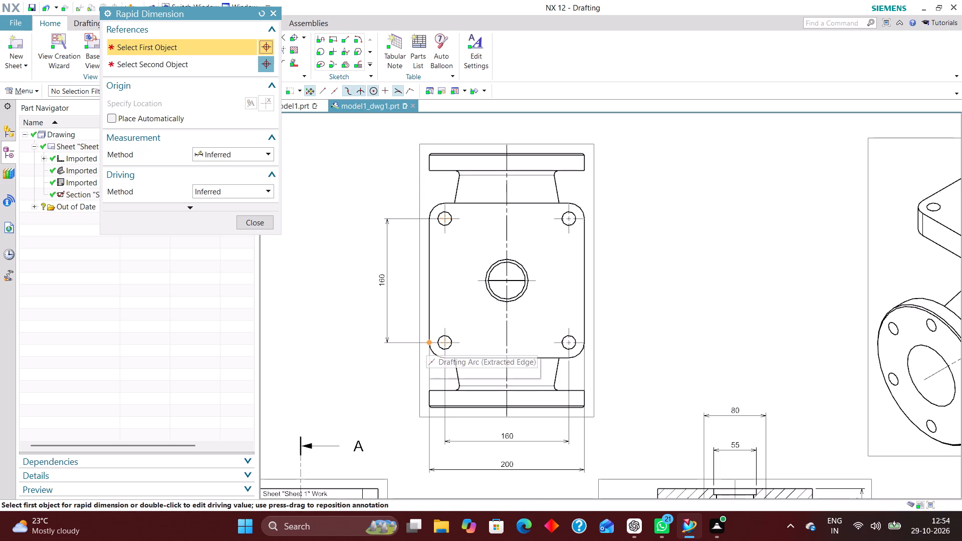
Dimension the square flange's overall vertical size in the top view, placing it outside the hole-spacing dimension.
scroll(445, 369, up, 5)
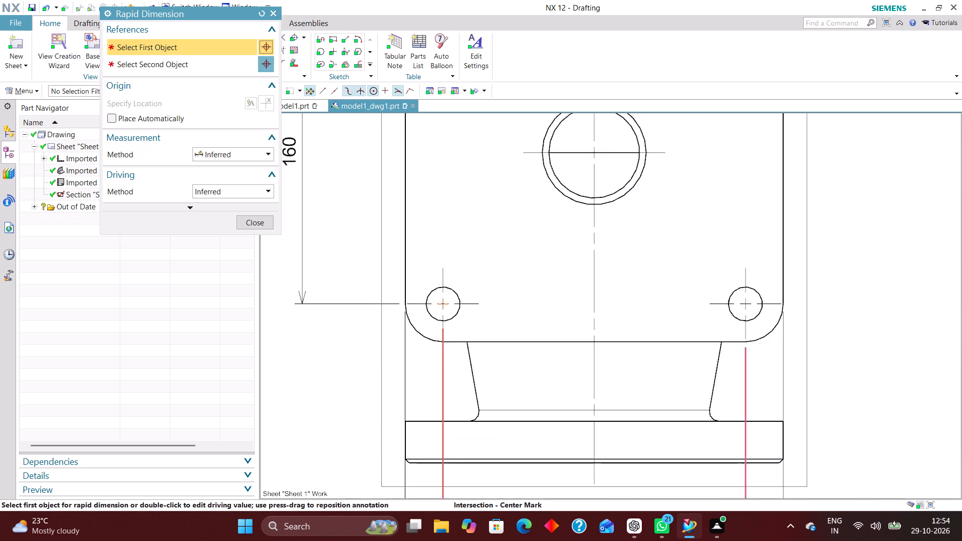
click(441, 336)
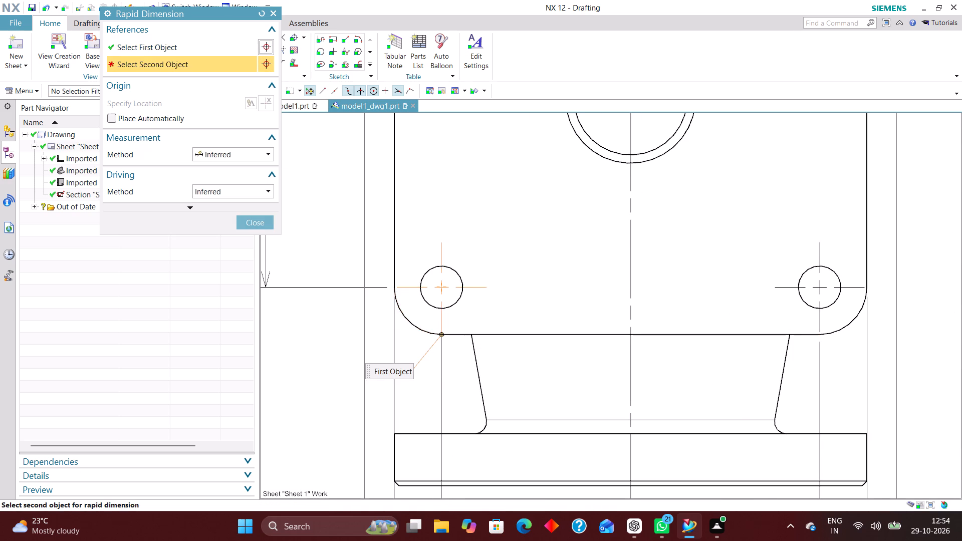
scroll(462, 376, down, 3)
scroll(458, 253, down, 2)
scroll(451, 164, up, 4)
click(454, 165)
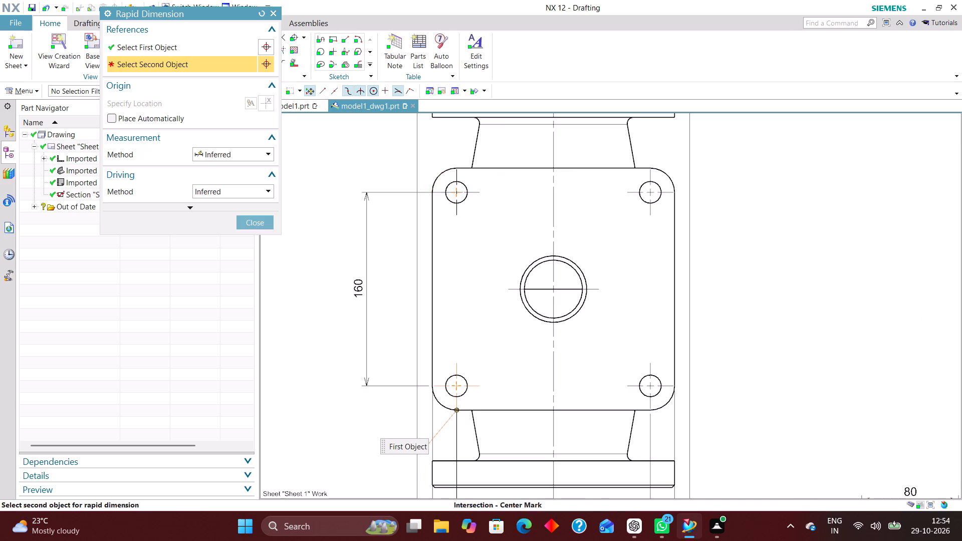
scroll(468, 218, down, 2)
click(374, 233)
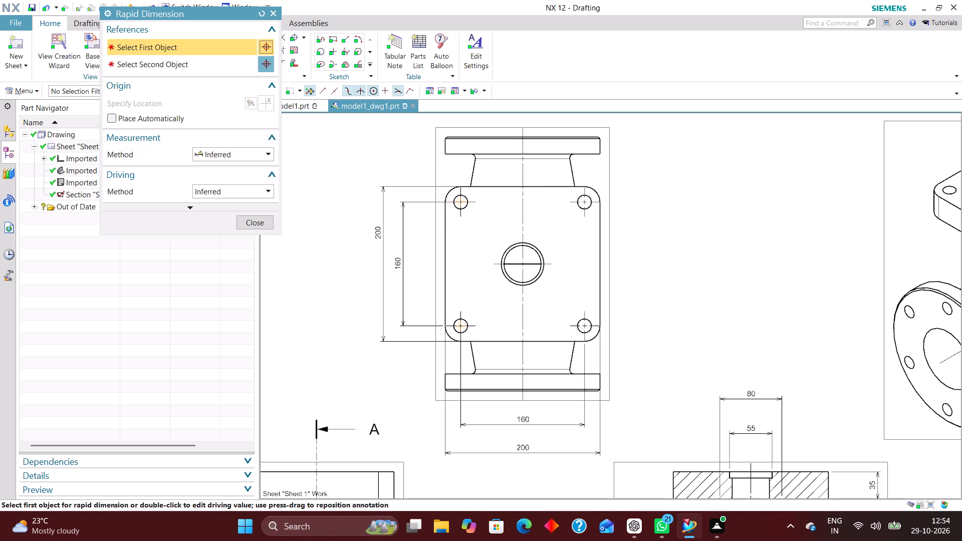
Add a radial dimension to the upper-right rounded corner of the square flange in the top view.
scroll(434, 324, down, 1)
scroll(565, 328, down, 2)
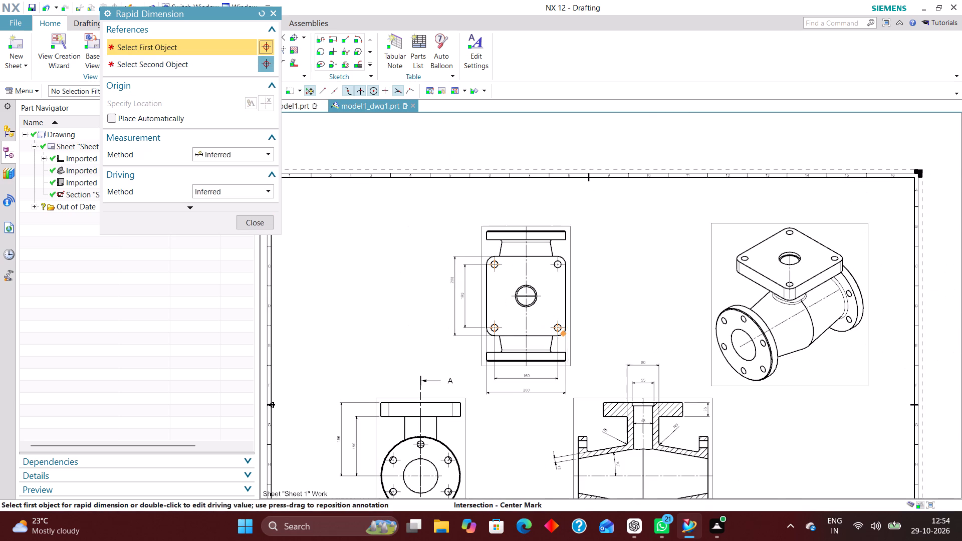
scroll(435, 320, down, 1)
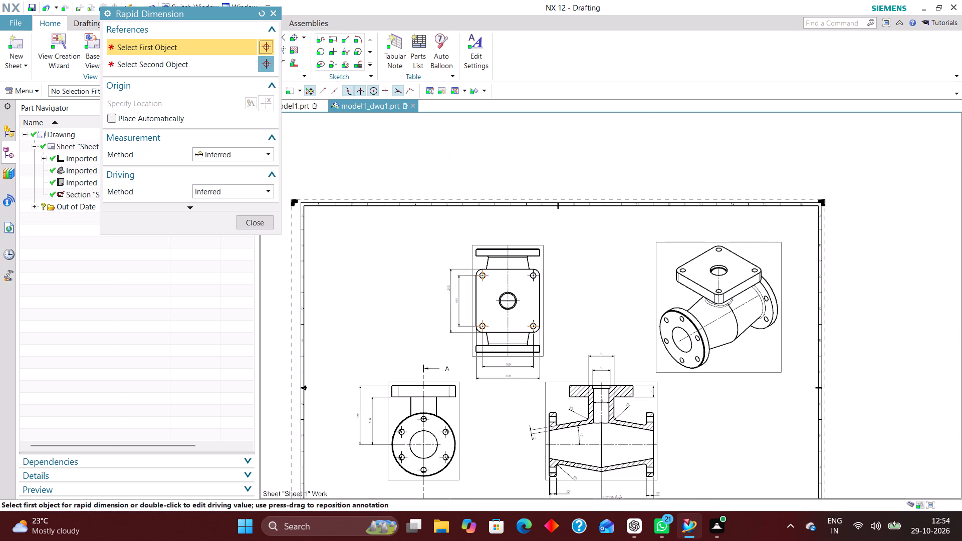
scroll(542, 321, up, 4)
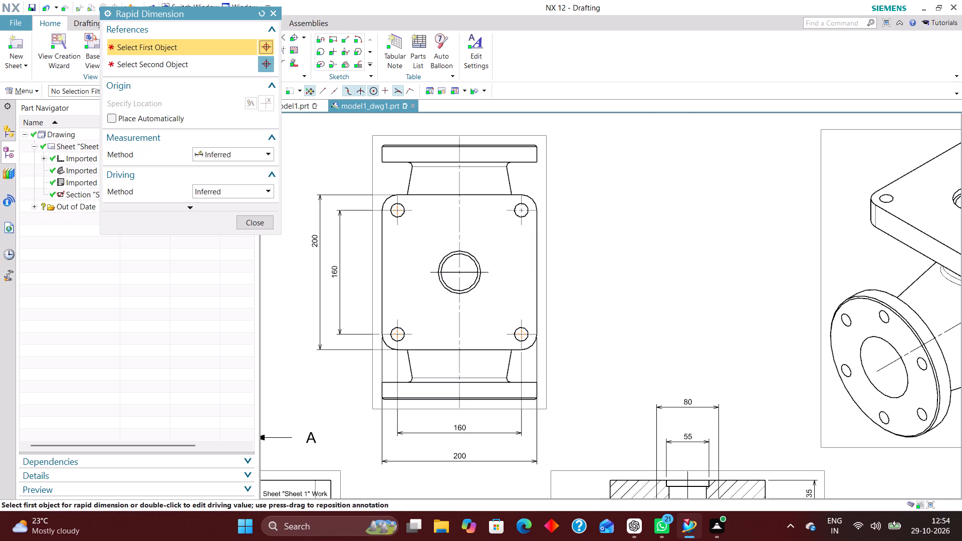
click(229, 154)
click(231, 243)
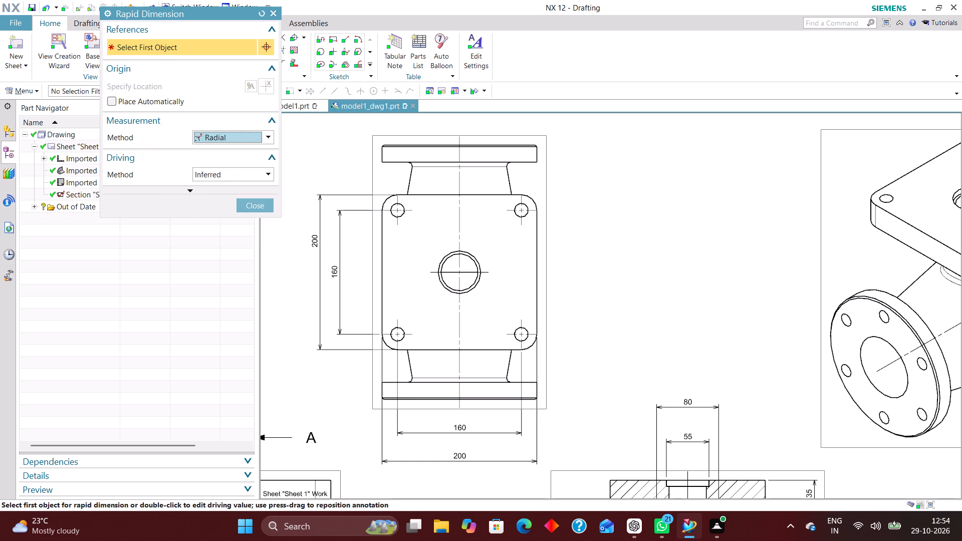
scroll(530, 195, up, 3)
click(531, 198)
click(604, 143)
Add a diametral dimension to the square flange's lower-right corner hole in the top view.
scroll(406, 217, down, 1)
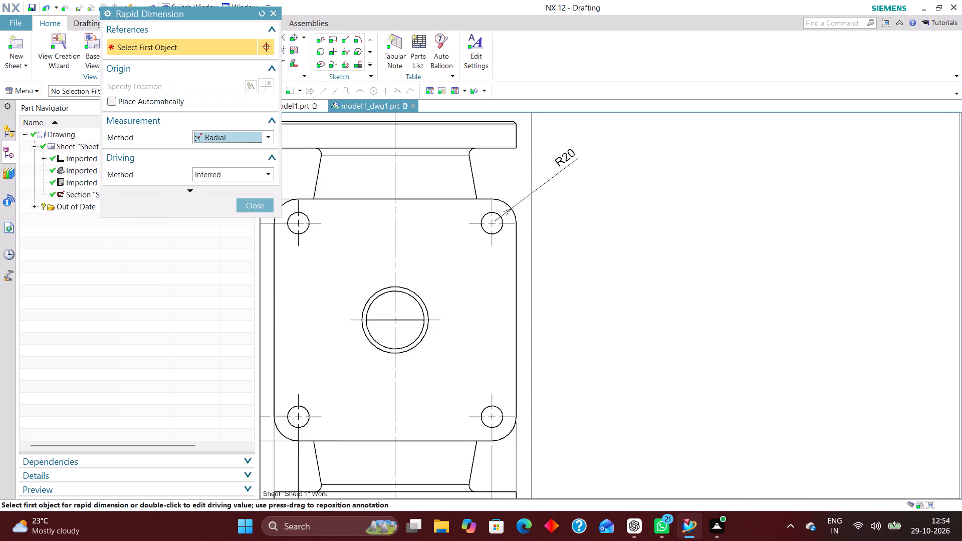
scroll(404, 218, down, 2)
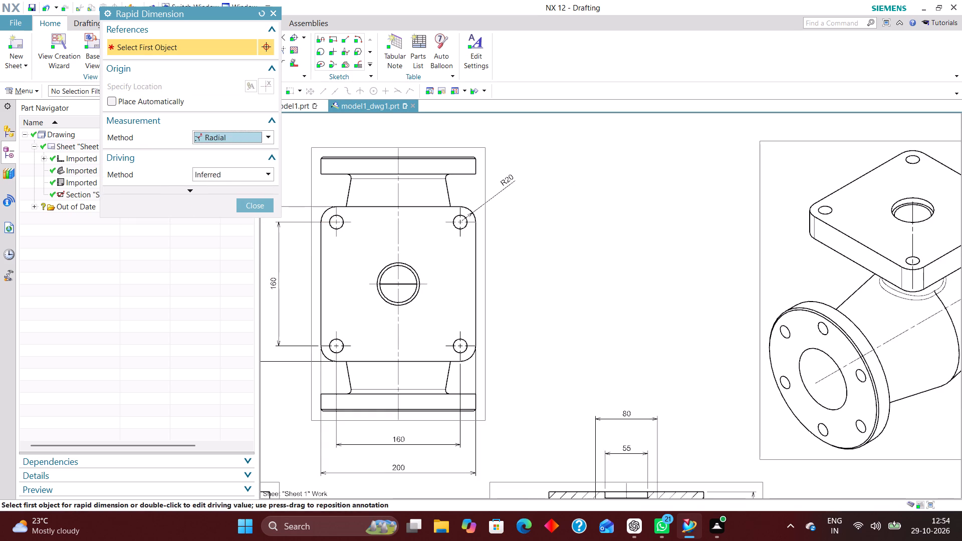
click(269, 138)
click(231, 238)
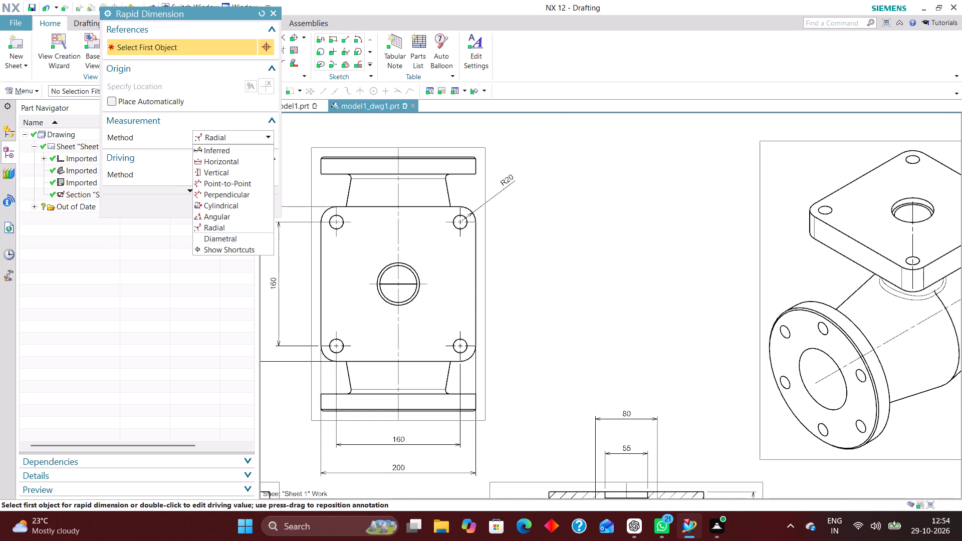
click(463, 340)
click(538, 311)
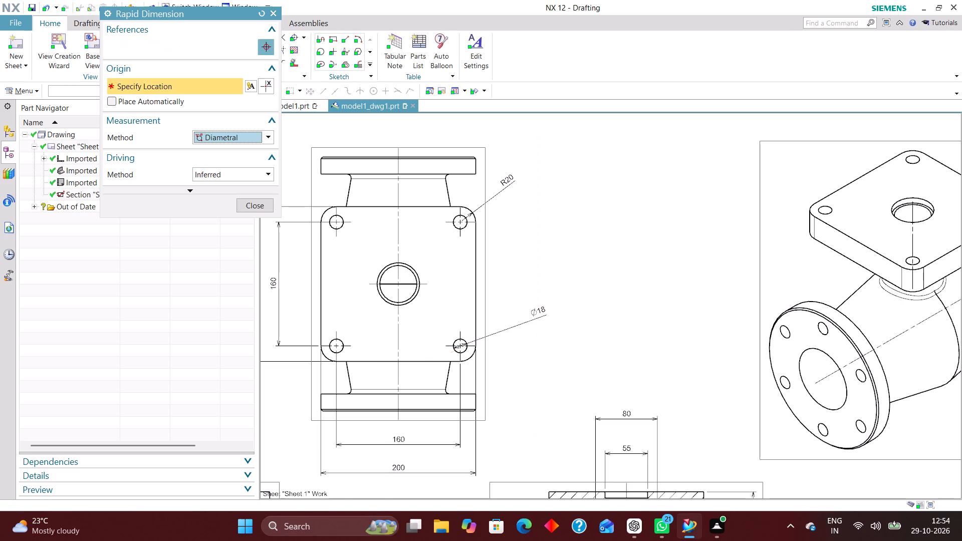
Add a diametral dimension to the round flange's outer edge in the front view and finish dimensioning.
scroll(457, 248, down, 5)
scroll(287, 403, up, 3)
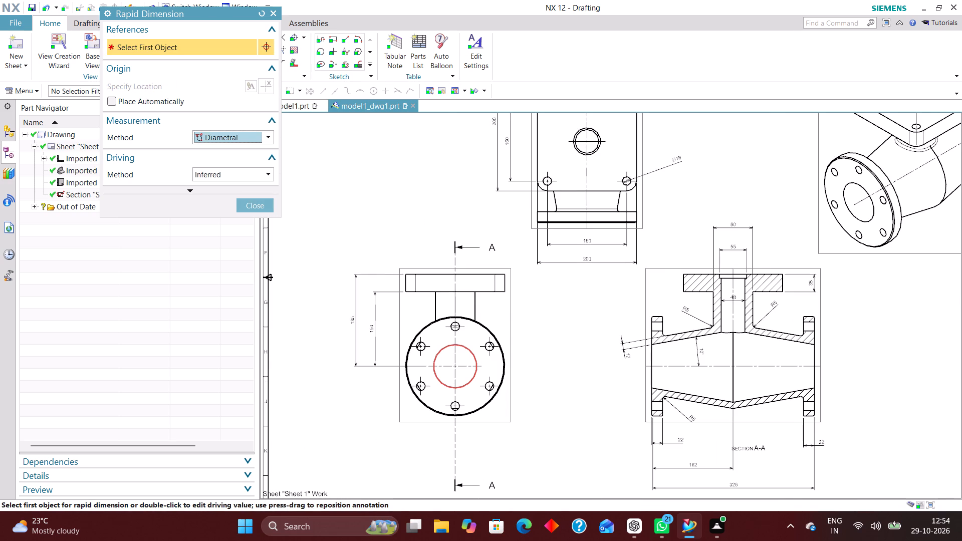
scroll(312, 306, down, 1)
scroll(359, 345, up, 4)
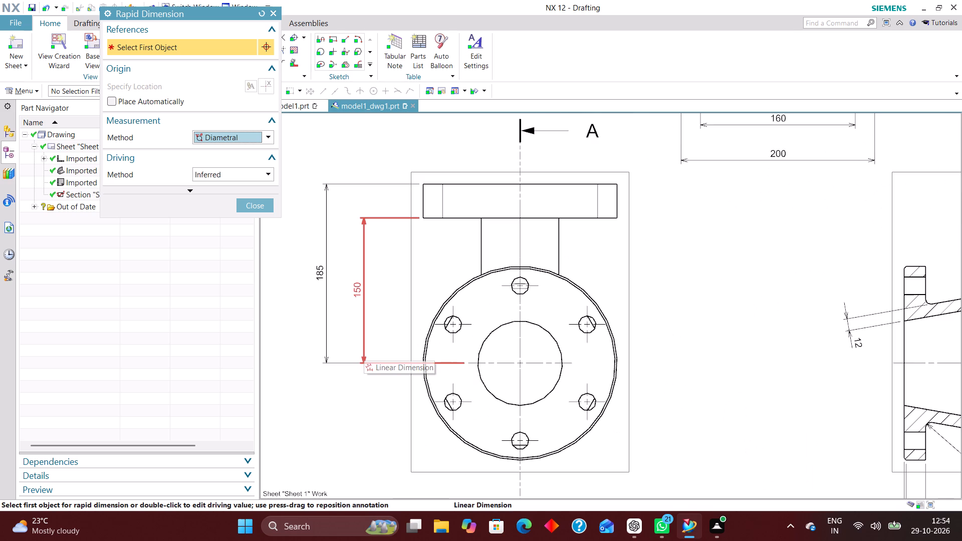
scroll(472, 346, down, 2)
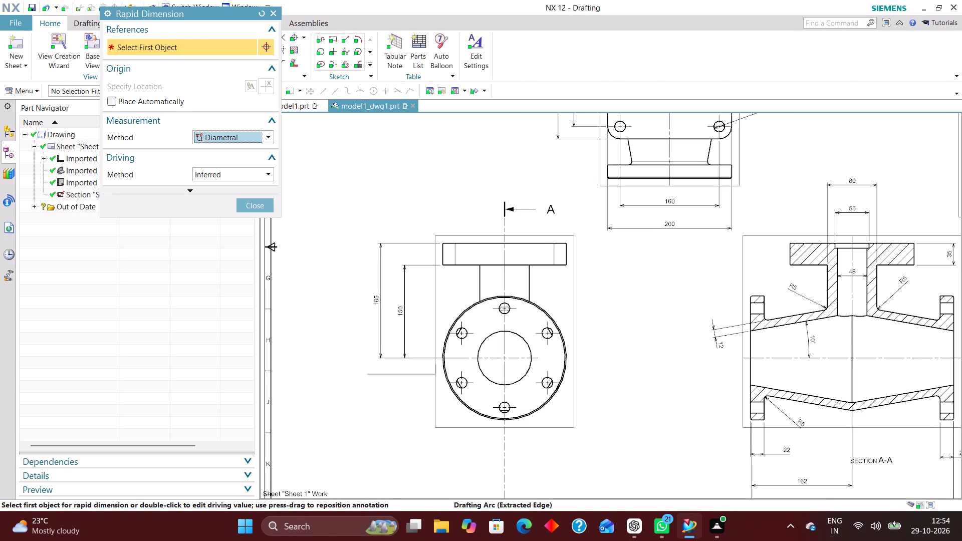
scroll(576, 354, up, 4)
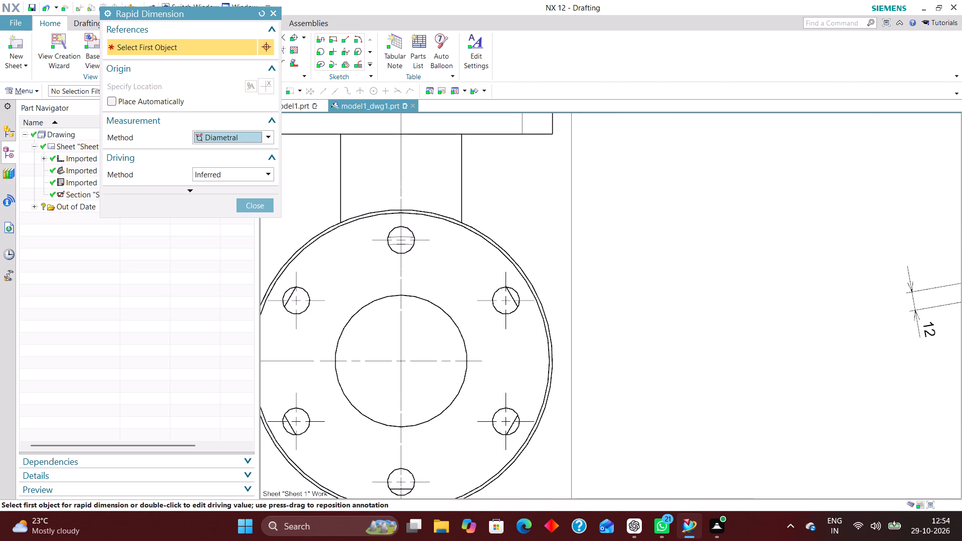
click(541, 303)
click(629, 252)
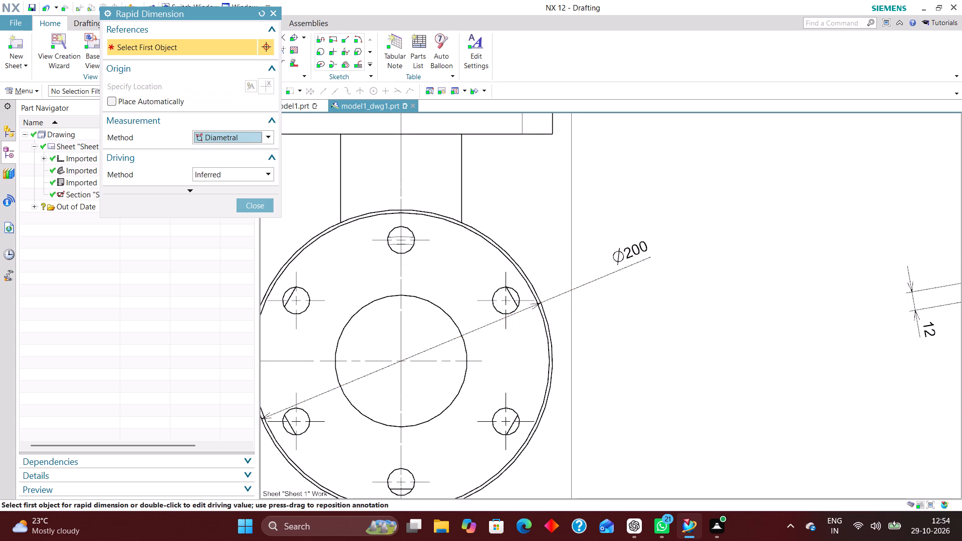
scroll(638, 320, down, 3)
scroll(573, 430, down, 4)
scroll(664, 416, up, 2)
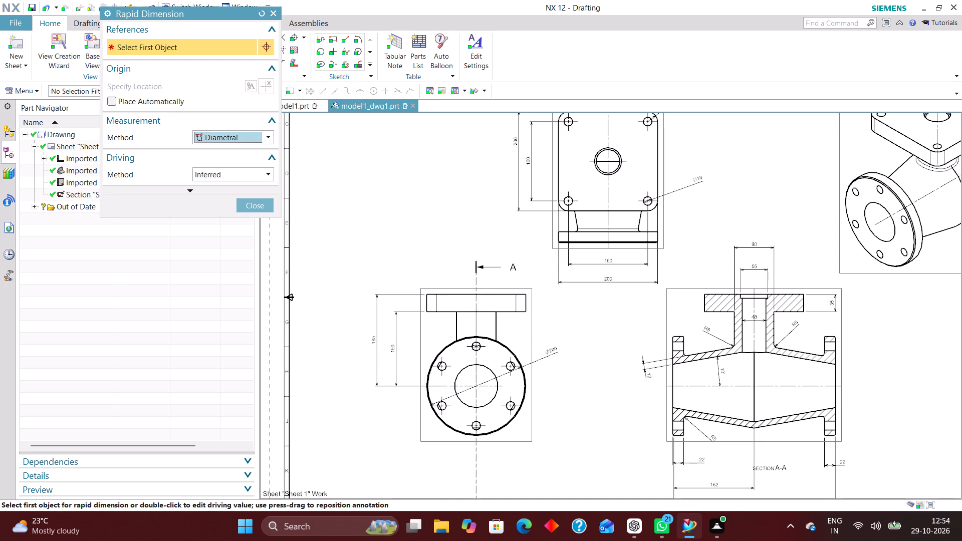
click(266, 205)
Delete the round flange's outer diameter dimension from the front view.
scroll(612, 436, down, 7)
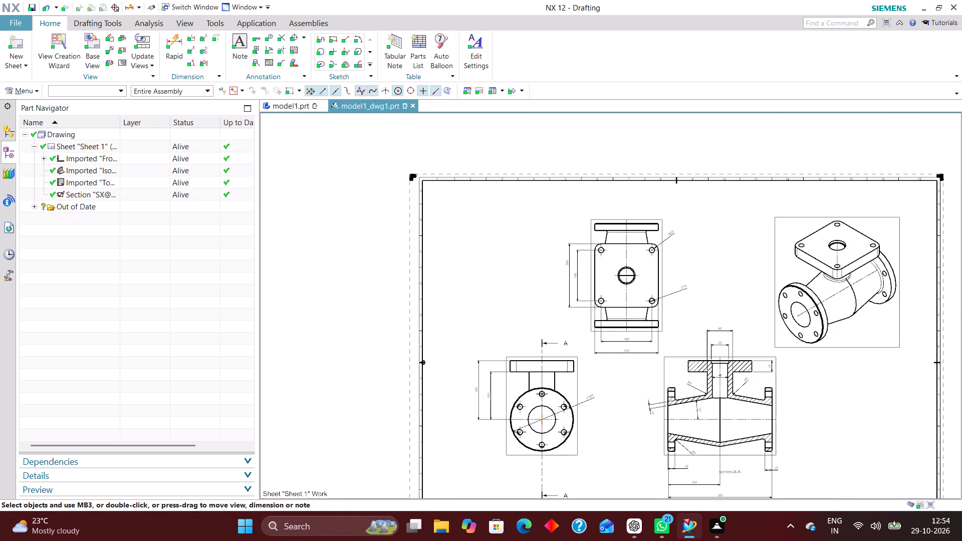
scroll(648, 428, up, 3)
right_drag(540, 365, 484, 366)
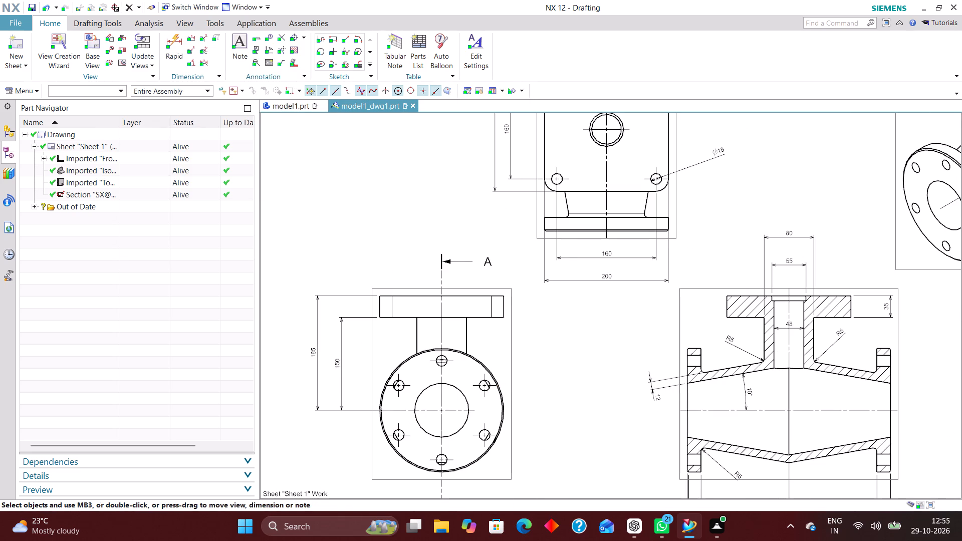
Place another Front base view at 1:2 scale in the sheet's upper-left area, beside the top view.
click(92, 40)
click(230, 163)
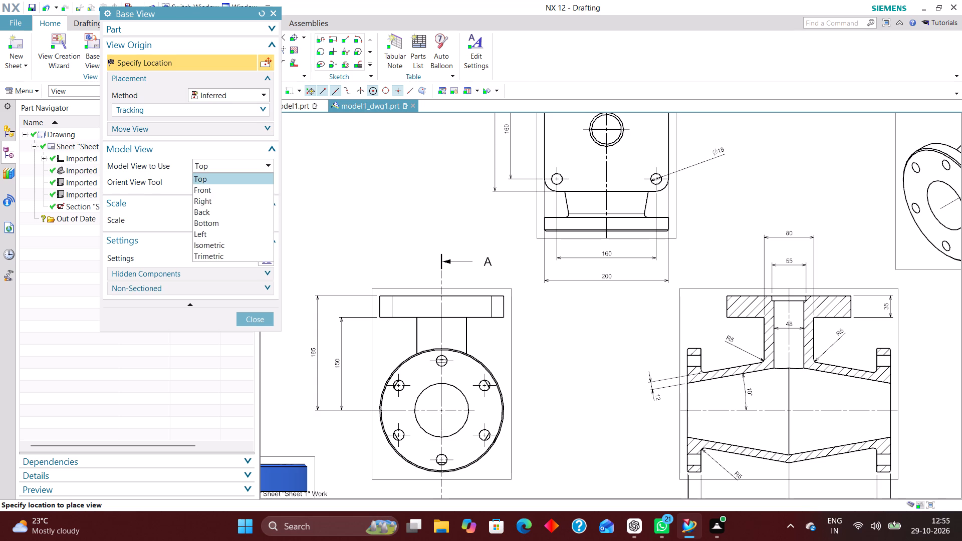
click(228, 190)
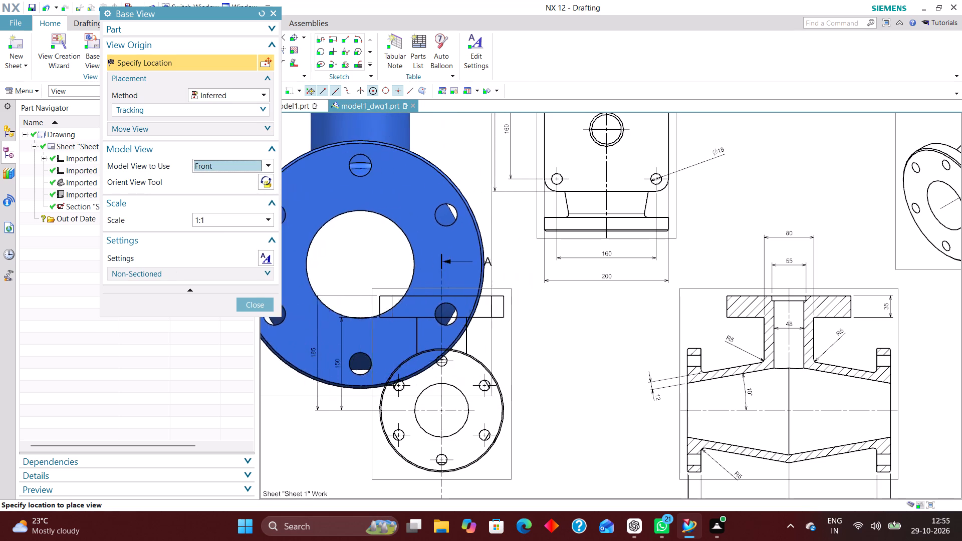
click(239, 214)
click(219, 275)
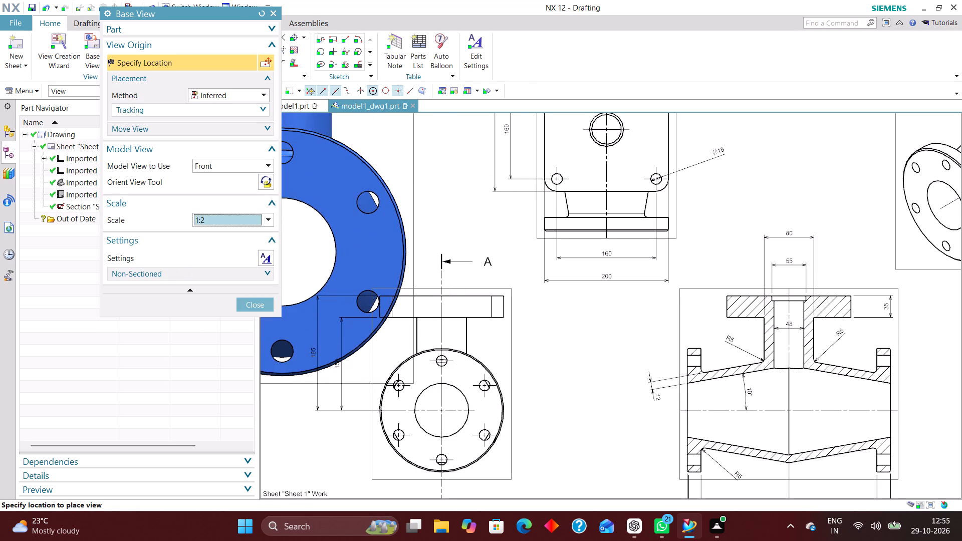
scroll(387, 260, down, 4)
click(376, 207)
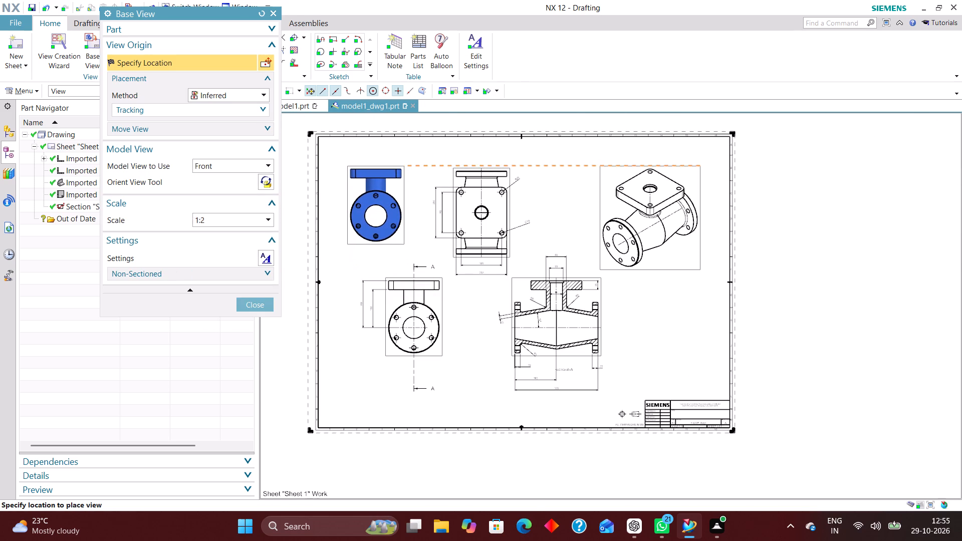
Hide both vertical side edges of the neck in the newly placed front view.
click(260, 227)
scroll(374, 181, up, 4)
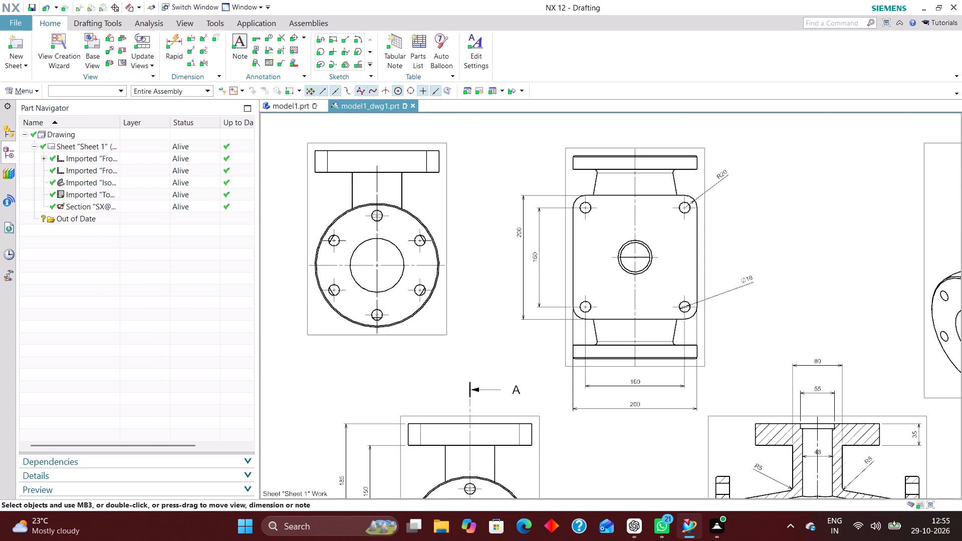
right_drag(401, 185, 403, 218)
right_drag(352, 185, 355, 222)
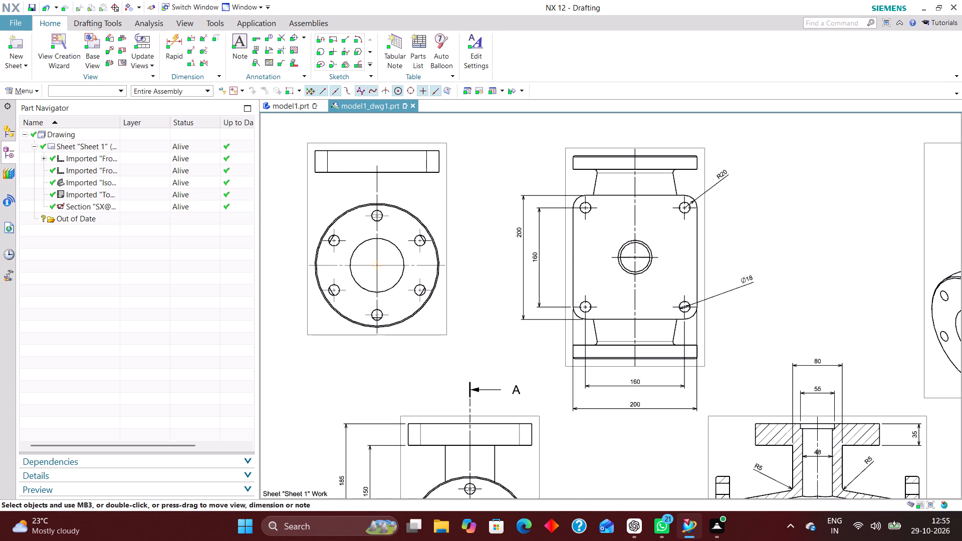
Hide all edges of the square flange above the neck in the new front view, including the short corner segments.
right_drag(352, 171, 352, 190)
right_drag(373, 147, 374, 180)
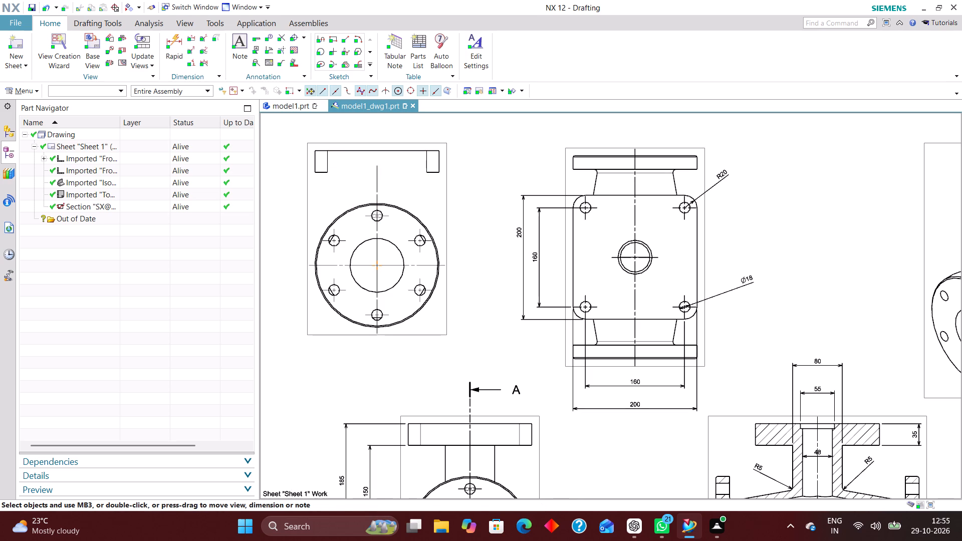
right_drag(438, 160, 439, 192)
right_drag(426, 160, 428, 203)
right_drag(431, 171, 433, 194)
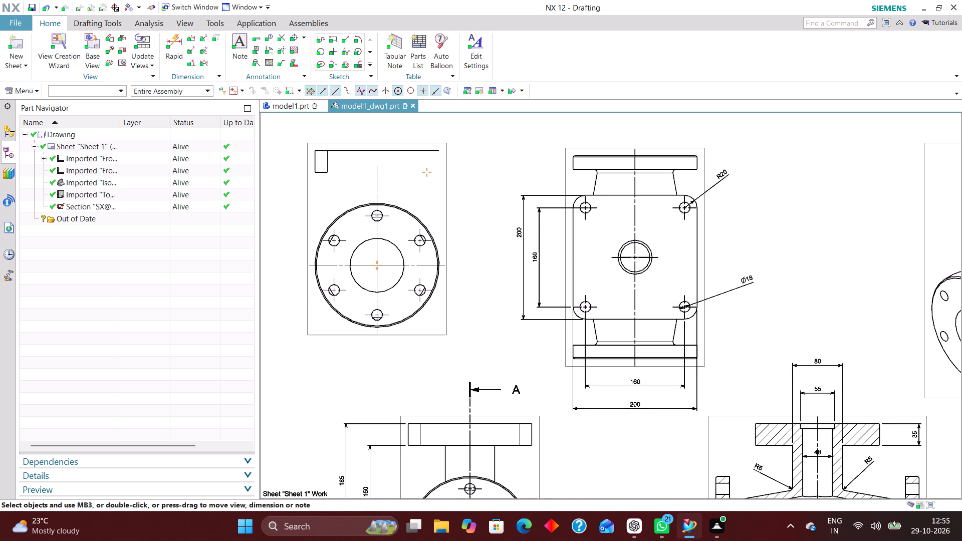
right_drag(431, 150, 431, 173)
right_drag(315, 155, 316, 190)
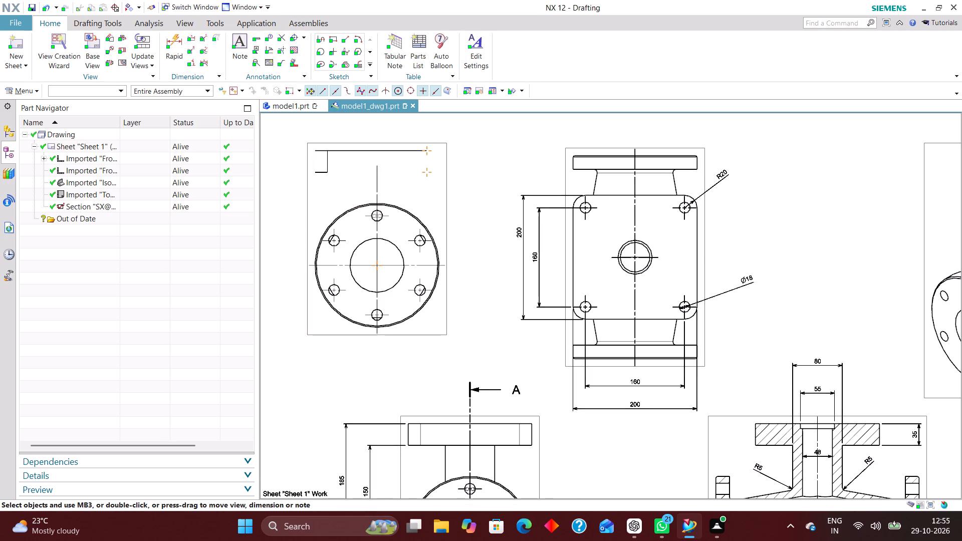
right_drag(326, 163, 327, 187)
right_drag(321, 167, 322, 184)
right_drag(342, 149, 344, 169)
right_drag(321, 148, 322, 158)
click(291, 186)
right_drag(323, 171, 324, 193)
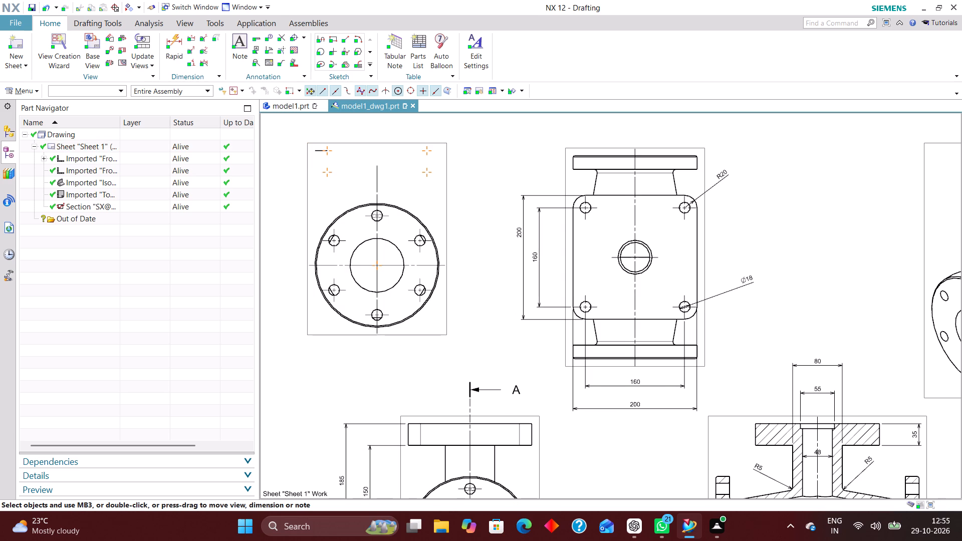
right_drag(324, 147, 324, 187)
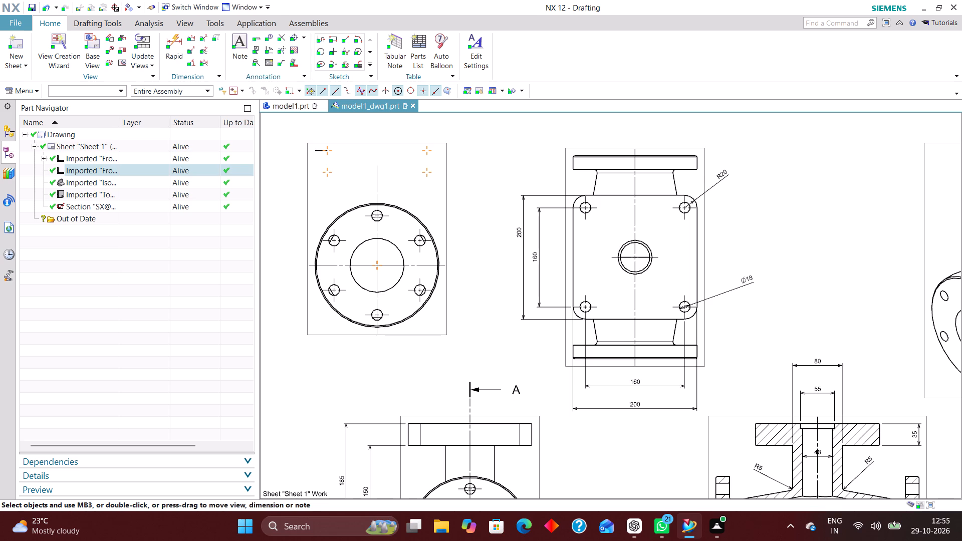
scroll(323, 153, up, 5)
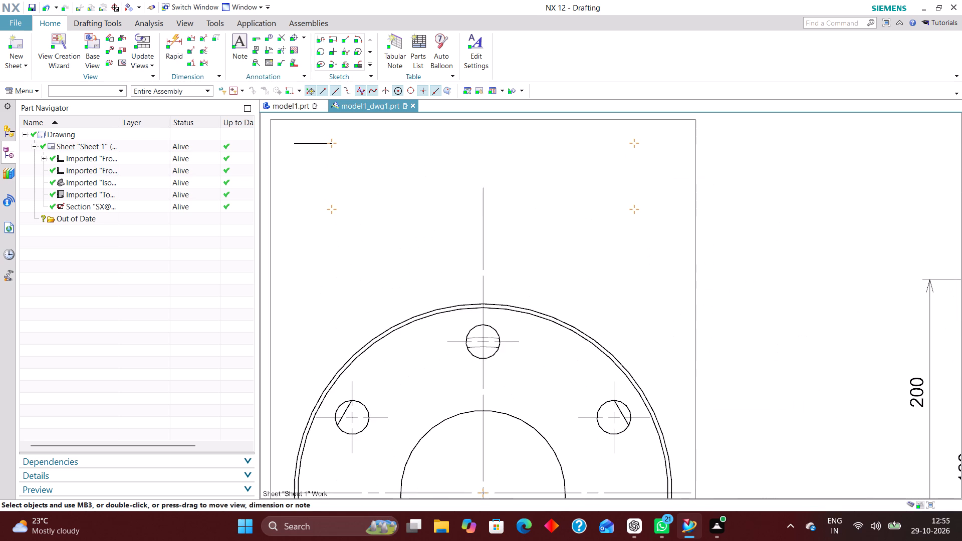
right_drag(309, 142, 312, 191)
Hide the inner concentric outline just inside the round flange's outer edge in the new front view.
right_drag(464, 307, 465, 351)
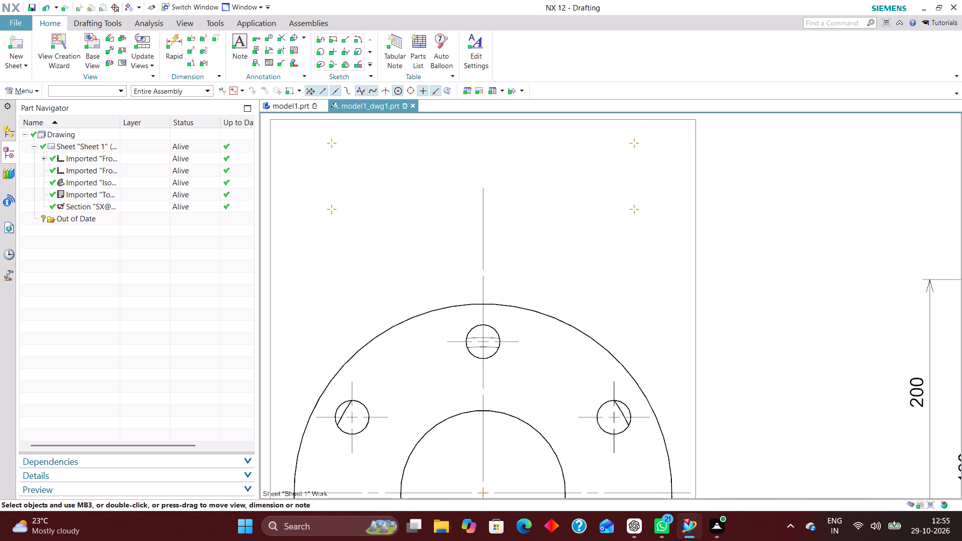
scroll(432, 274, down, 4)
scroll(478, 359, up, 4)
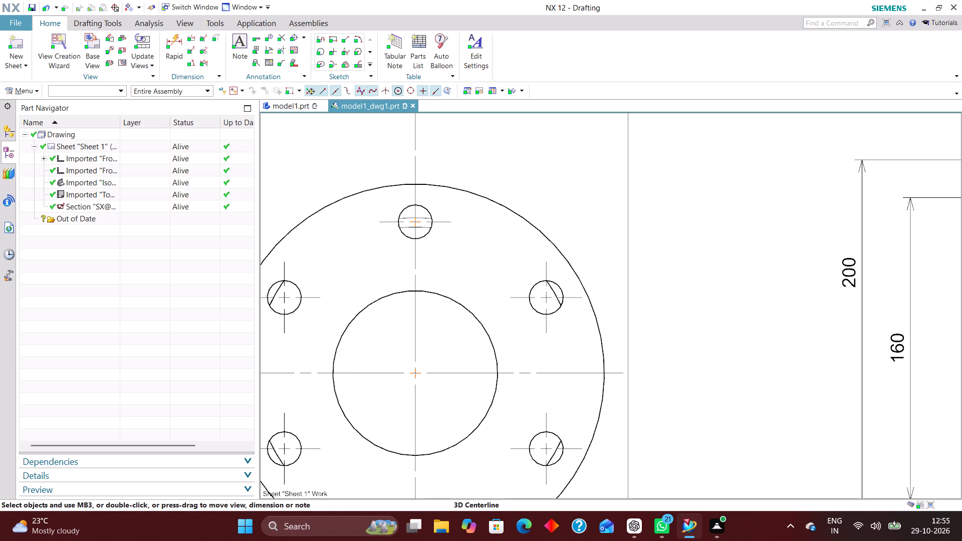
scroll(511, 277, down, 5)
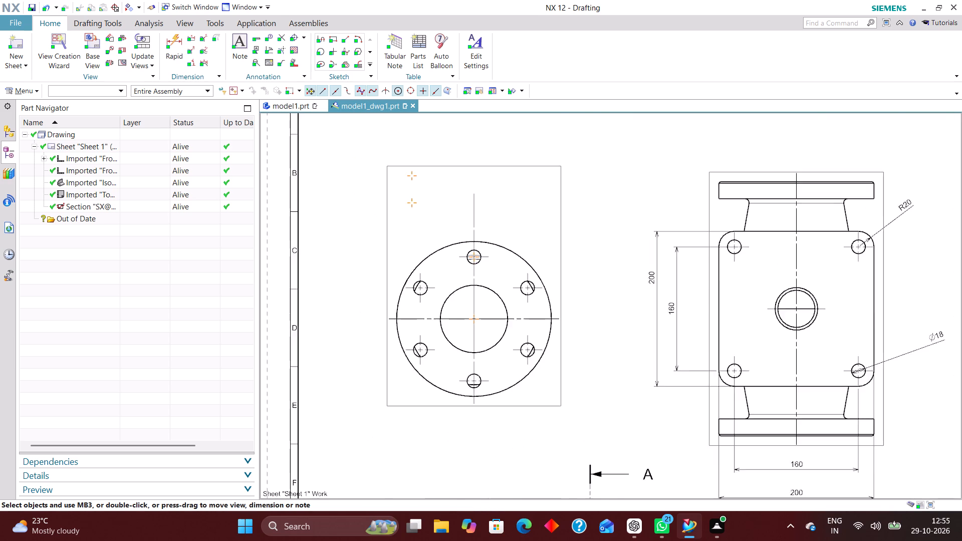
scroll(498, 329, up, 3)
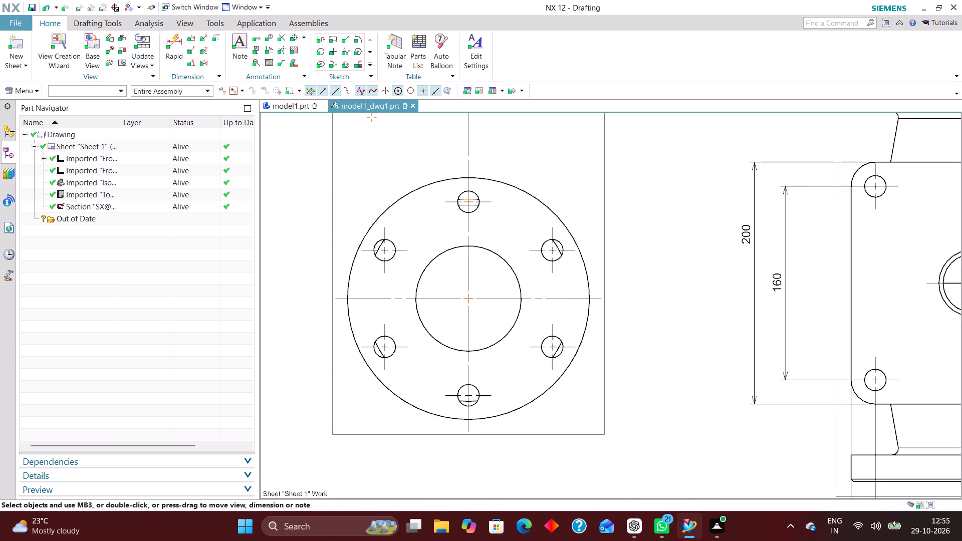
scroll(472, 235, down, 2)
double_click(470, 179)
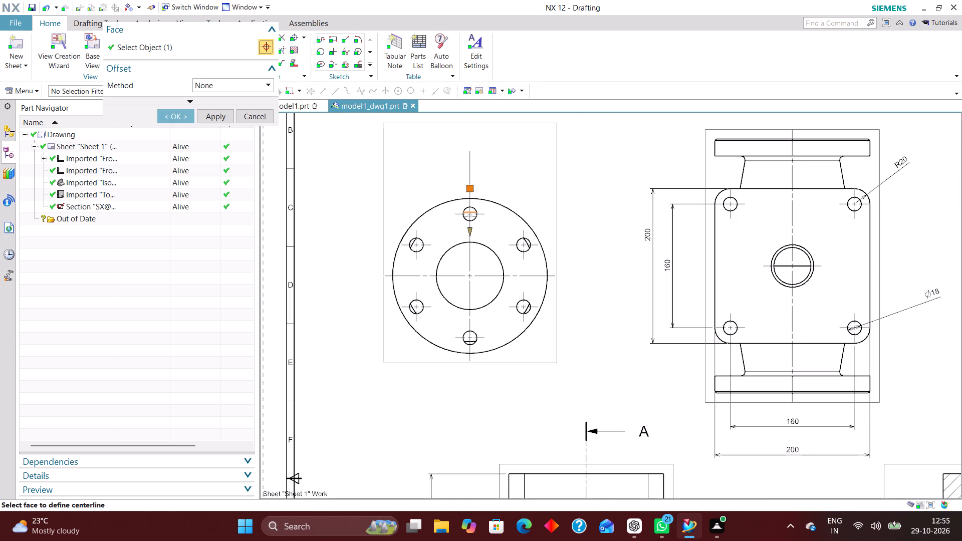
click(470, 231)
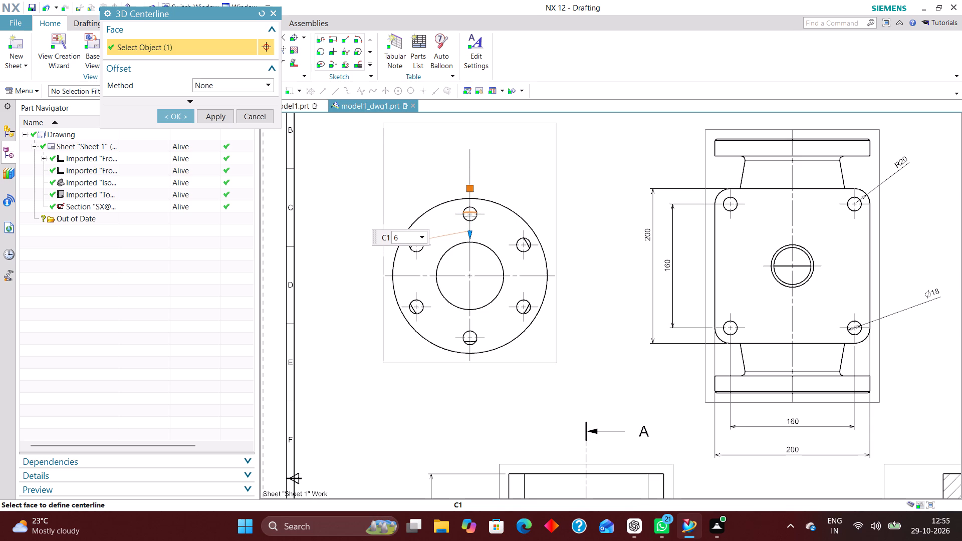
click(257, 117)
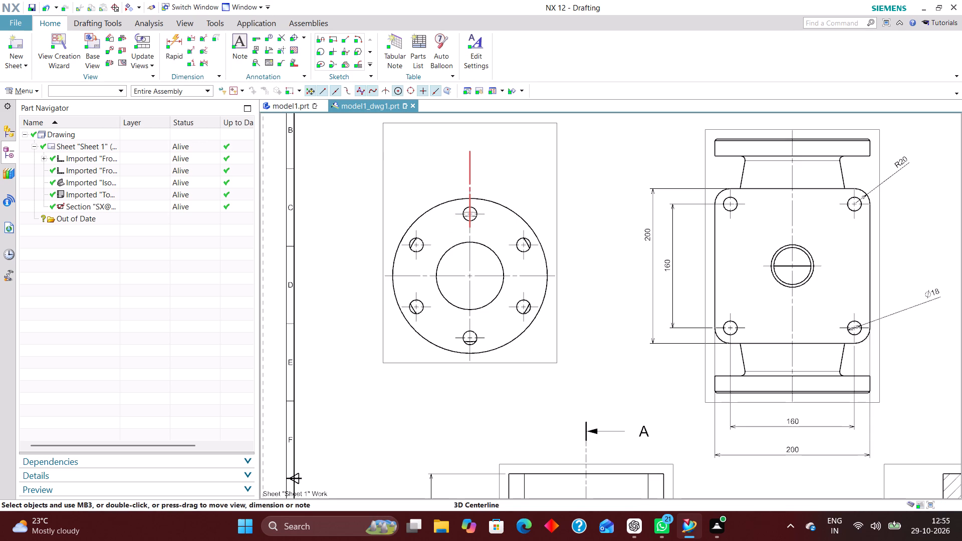
Delete the neck's vertical 3D centerline from the new front view.
right_drag(472, 161, 377, 166)
Add a diametral Rapid Dimension to the round flange's outer circle, placing it outside the view to the upper right.
scroll(478, 291, up, 4)
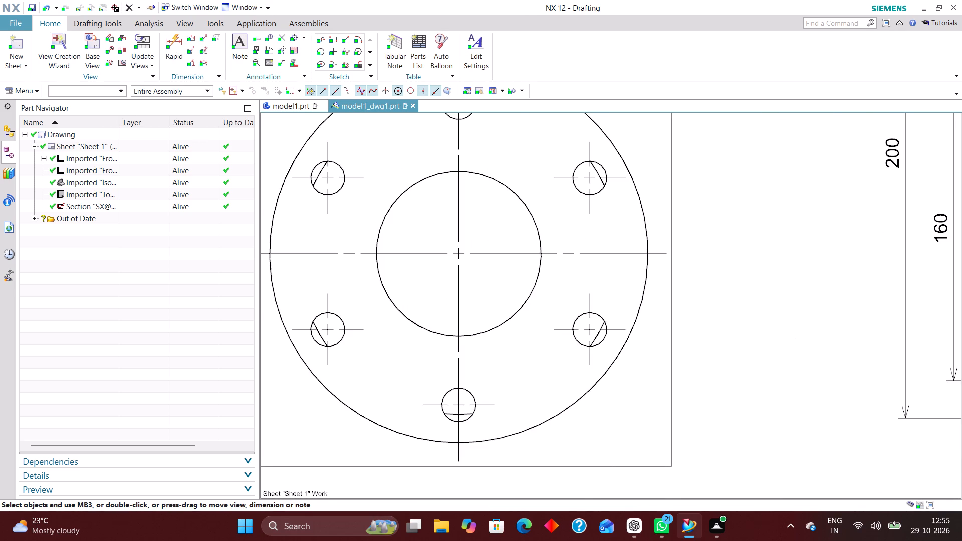
scroll(482, 286, down, 4)
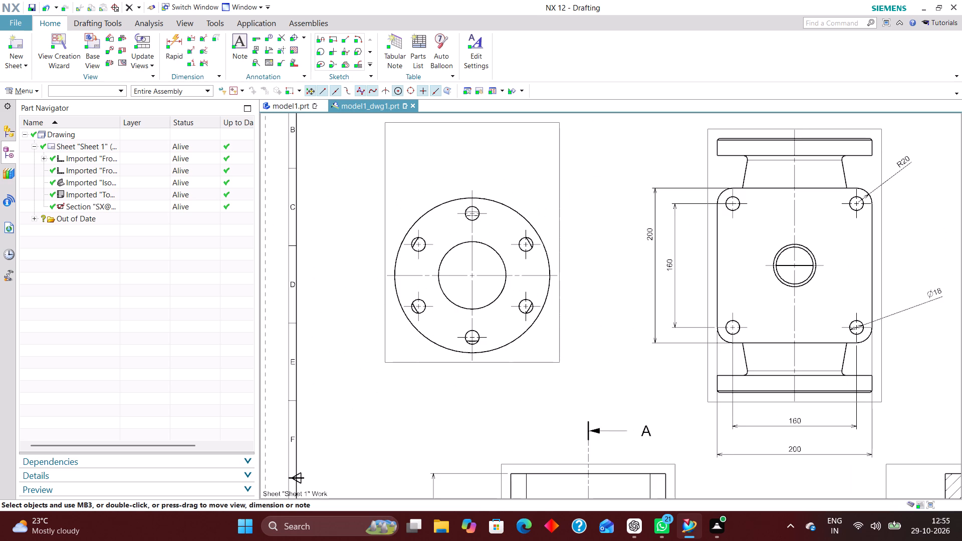
scroll(442, 281, down, 1)
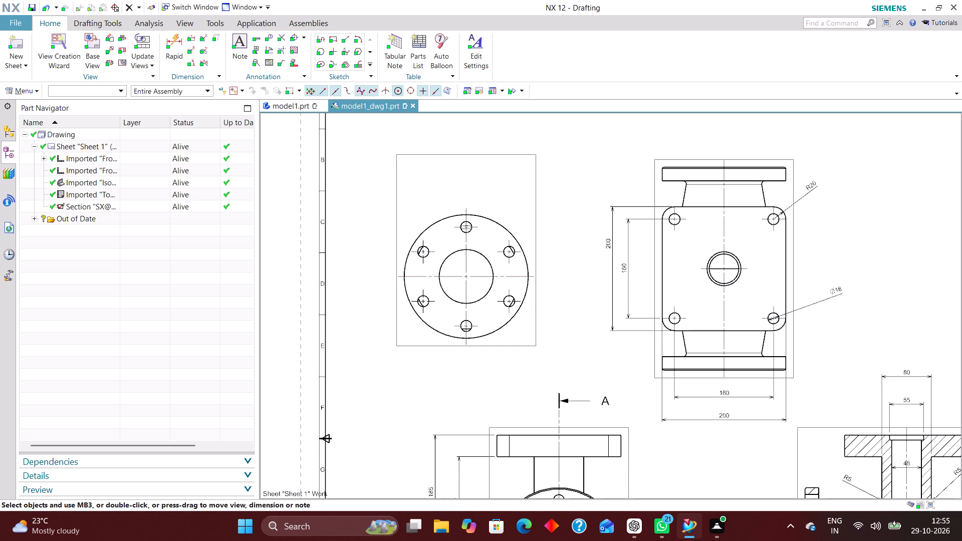
click(173, 38)
click(489, 218)
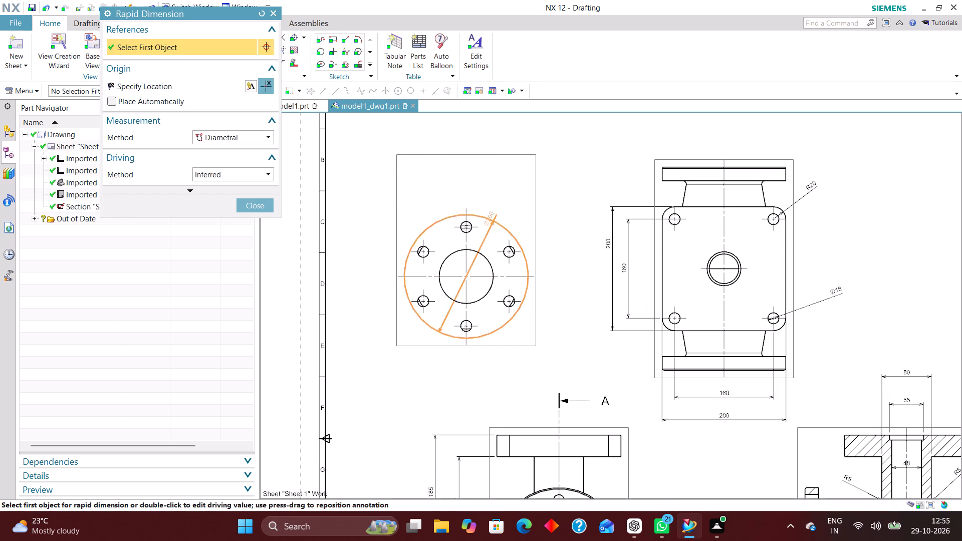
click(558, 182)
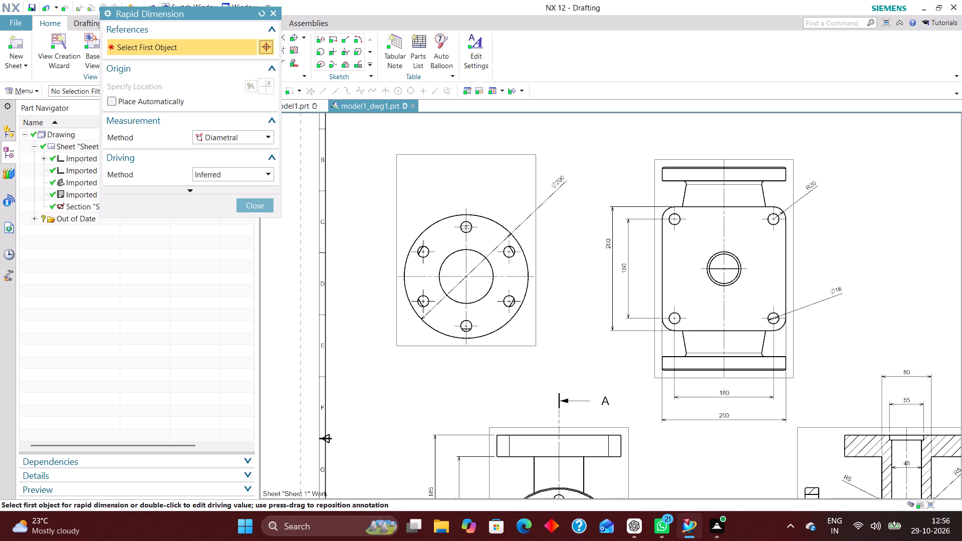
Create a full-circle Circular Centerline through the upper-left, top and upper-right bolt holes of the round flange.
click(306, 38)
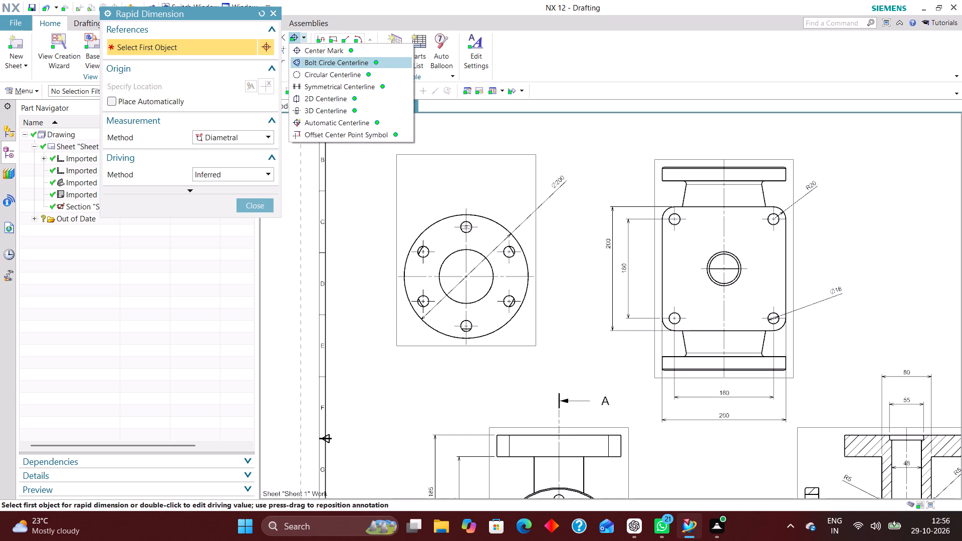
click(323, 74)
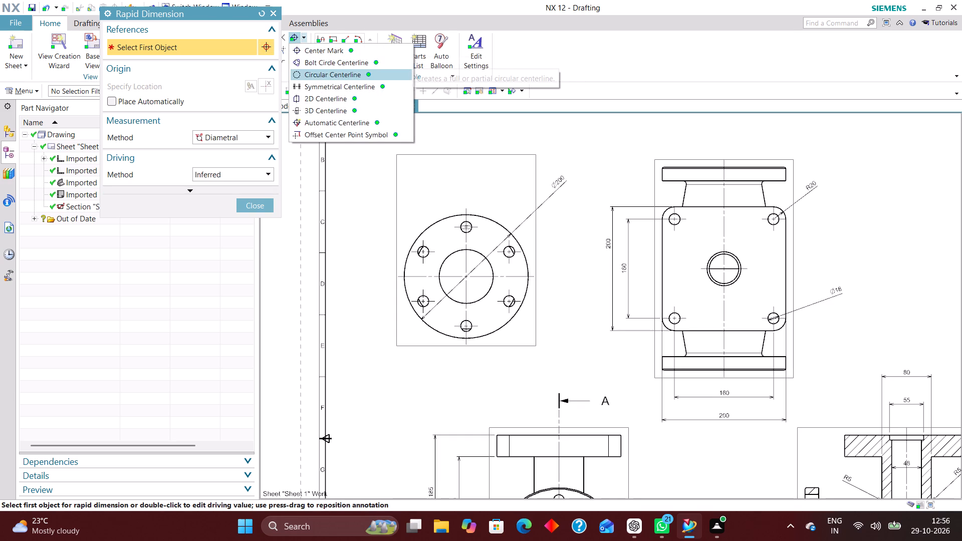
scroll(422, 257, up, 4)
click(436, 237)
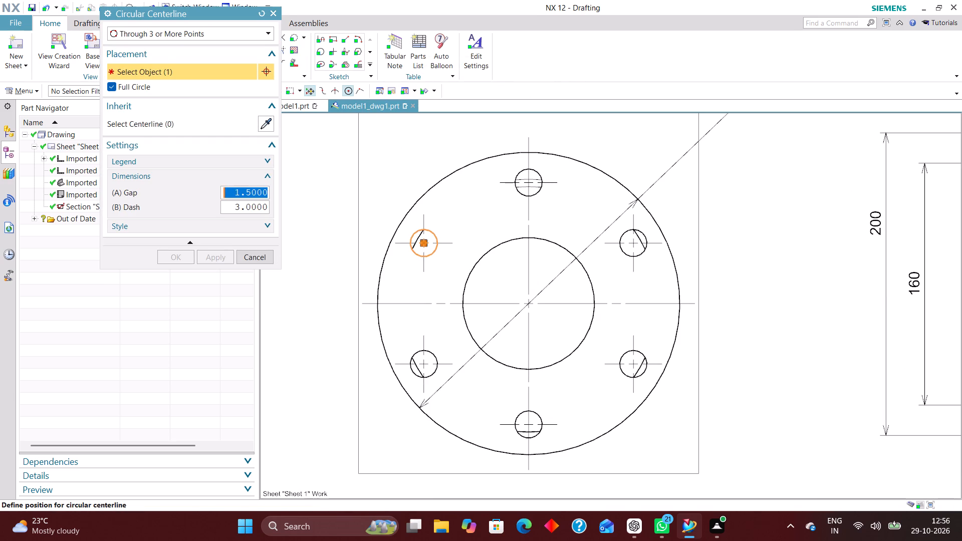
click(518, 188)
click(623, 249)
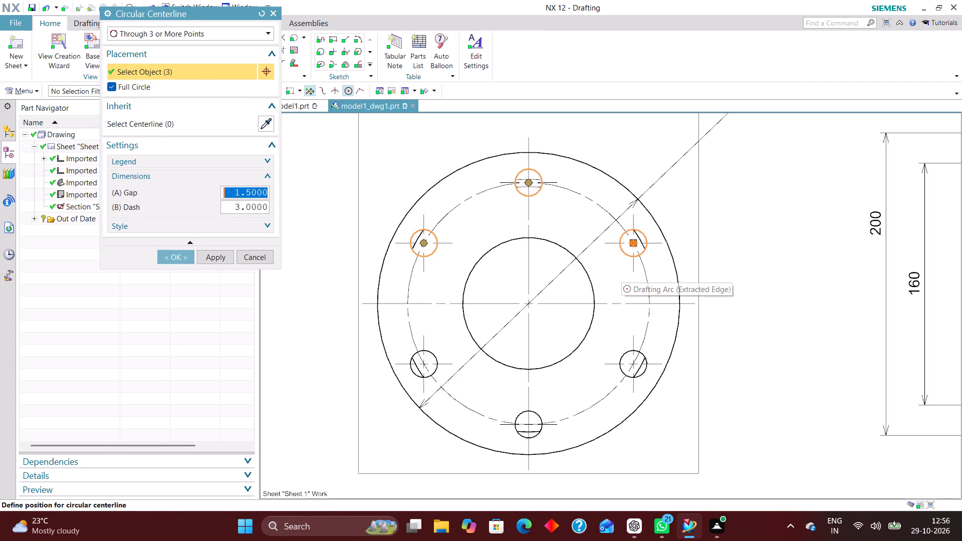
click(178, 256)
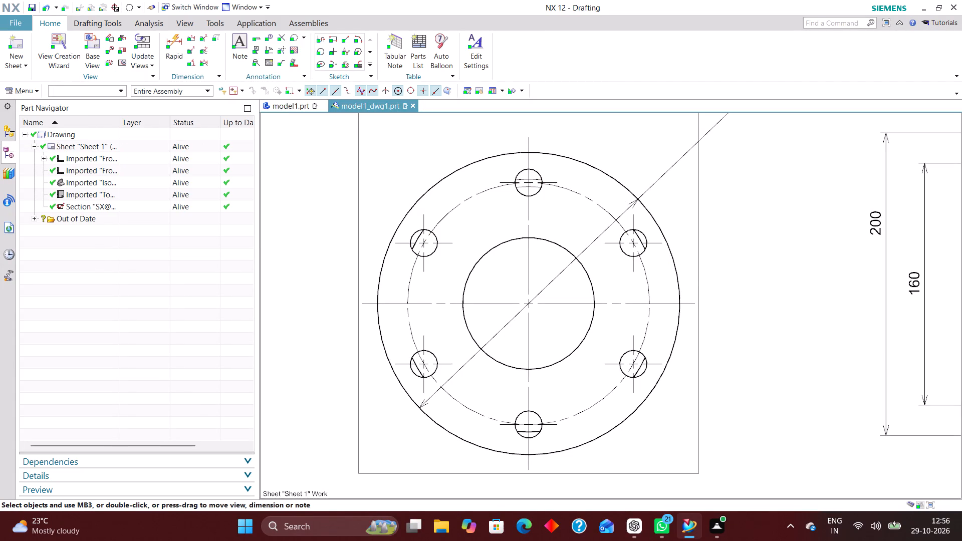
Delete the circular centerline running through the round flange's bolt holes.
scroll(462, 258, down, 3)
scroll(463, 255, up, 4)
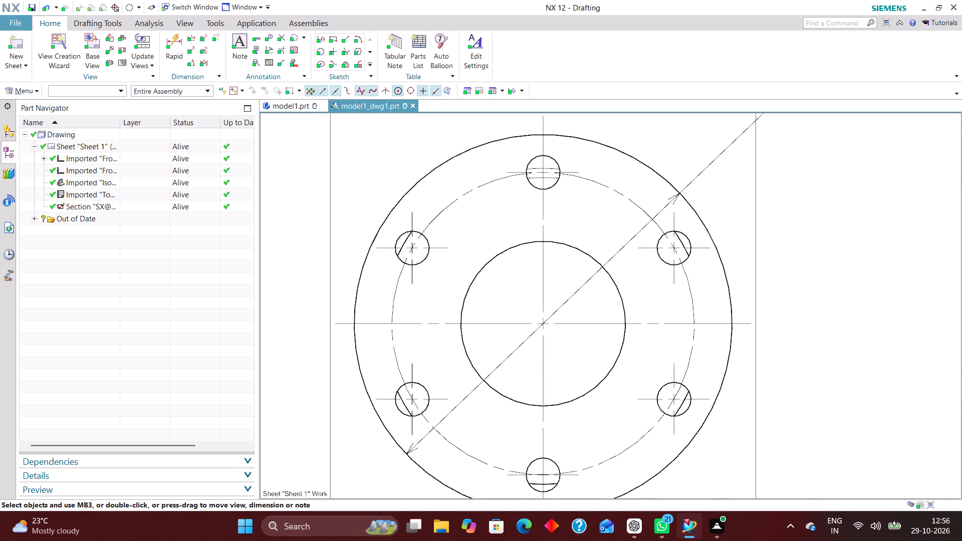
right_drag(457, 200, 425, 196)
Create a full-circle Bolt Circle Centerline through the upper-left, top and lower-left bolt holes of the round flange.
click(304, 35)
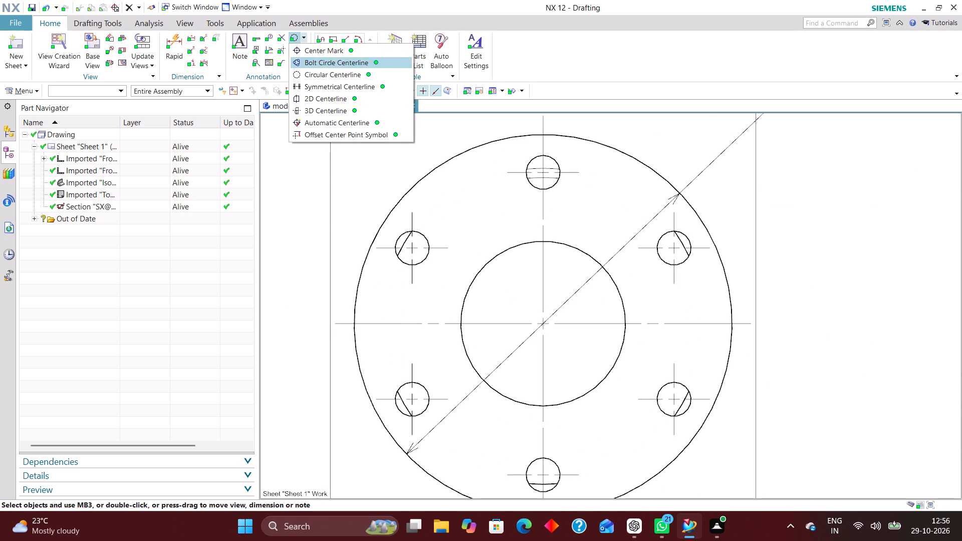
click(315, 62)
click(428, 239)
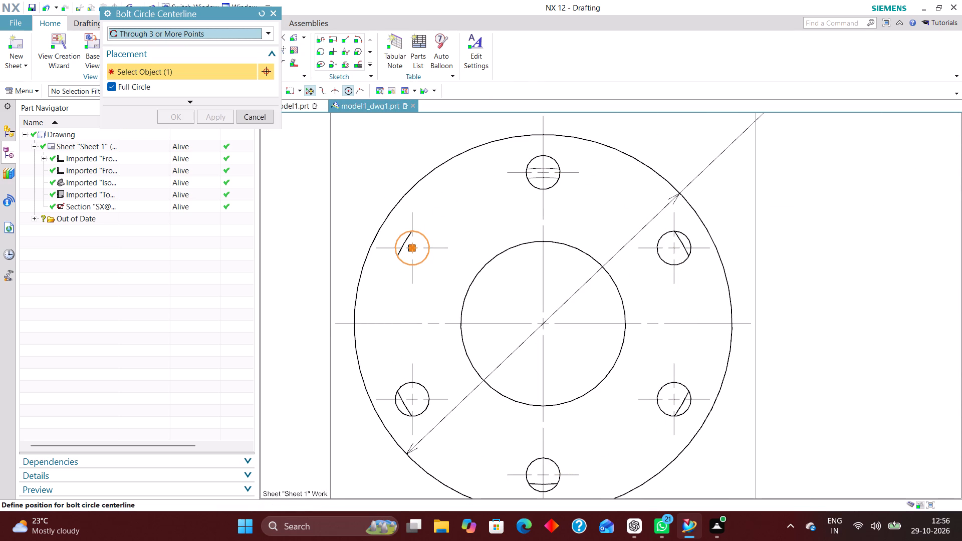
click(540, 185)
click(425, 382)
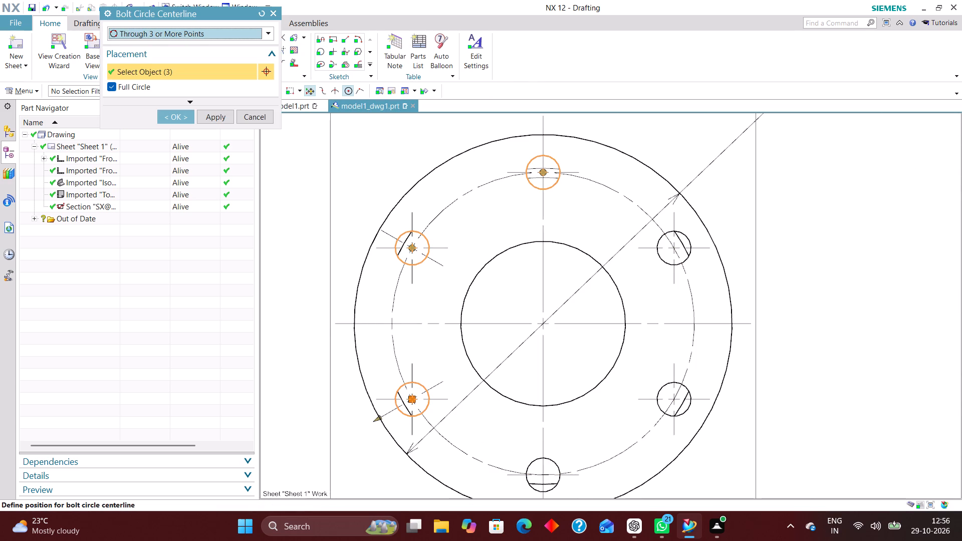
click(175, 115)
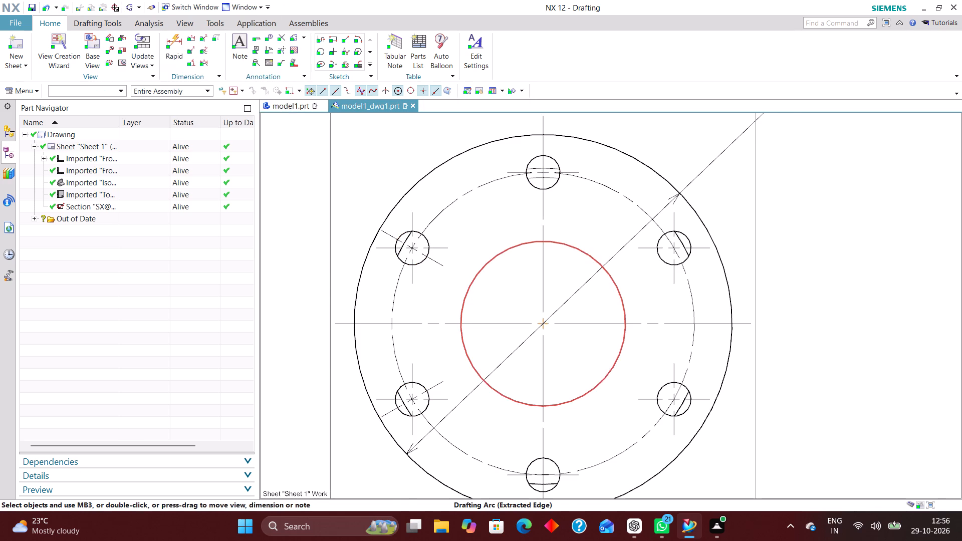
Inspect the bolt circle centerline and the hole center marks on the round flange in the new front view.
scroll(467, 282, up, 2)
scroll(455, 283, down, 4)
scroll(432, 284, up, 4)
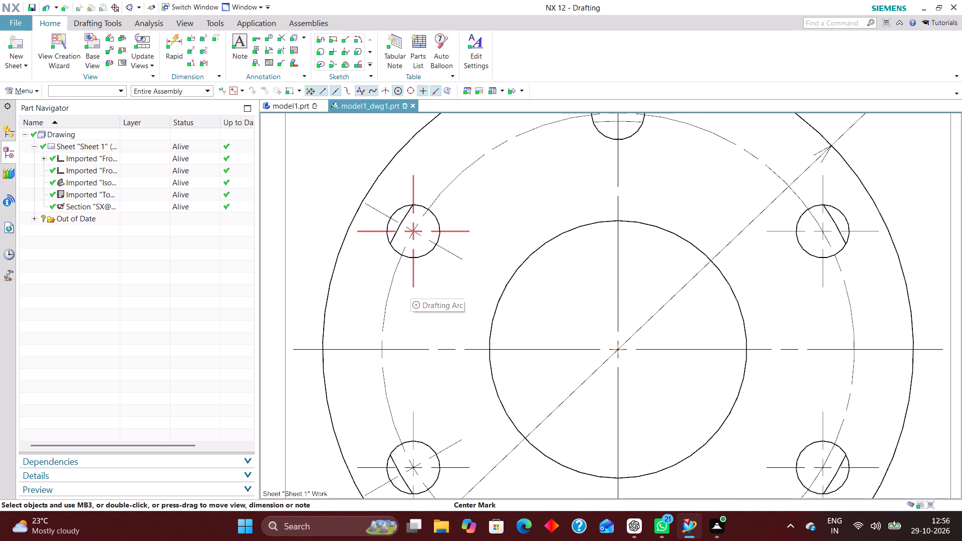
scroll(415, 274, down, 4)
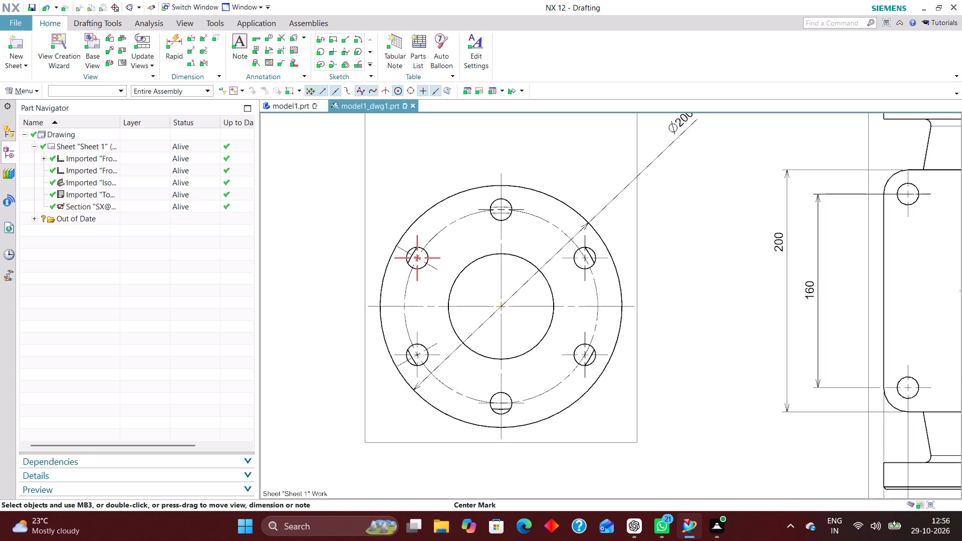
scroll(439, 289, down, 1)
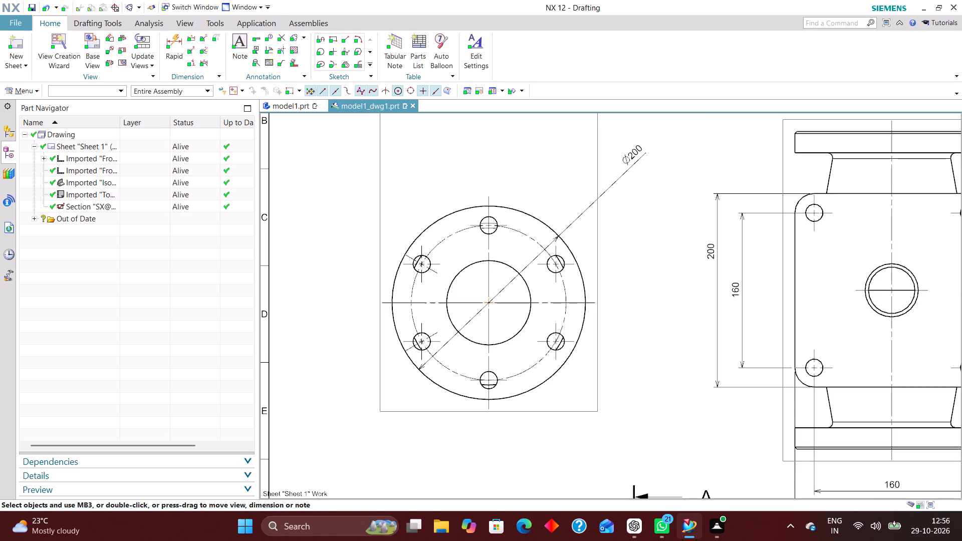
scroll(442, 301, up, 2)
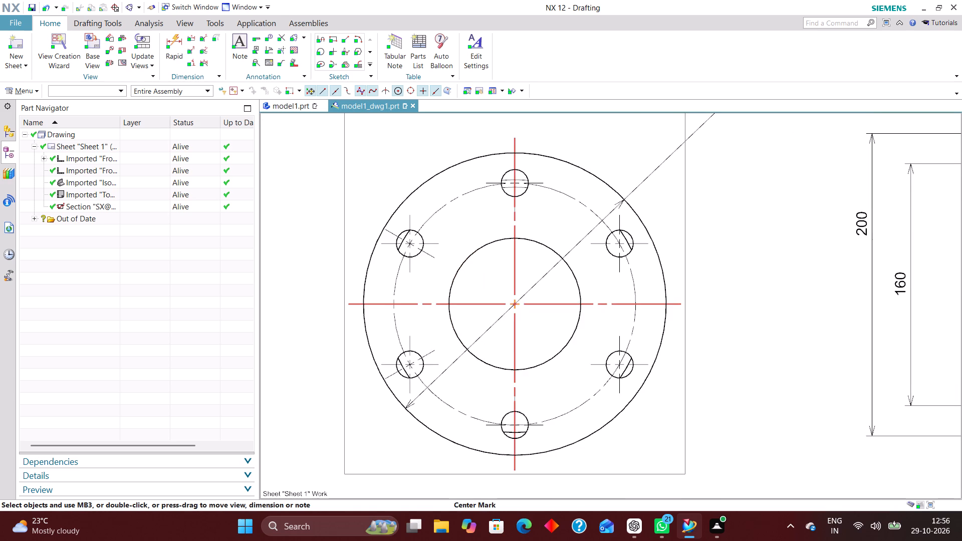
scroll(435, 292, down, 1)
scroll(444, 299, up, 1)
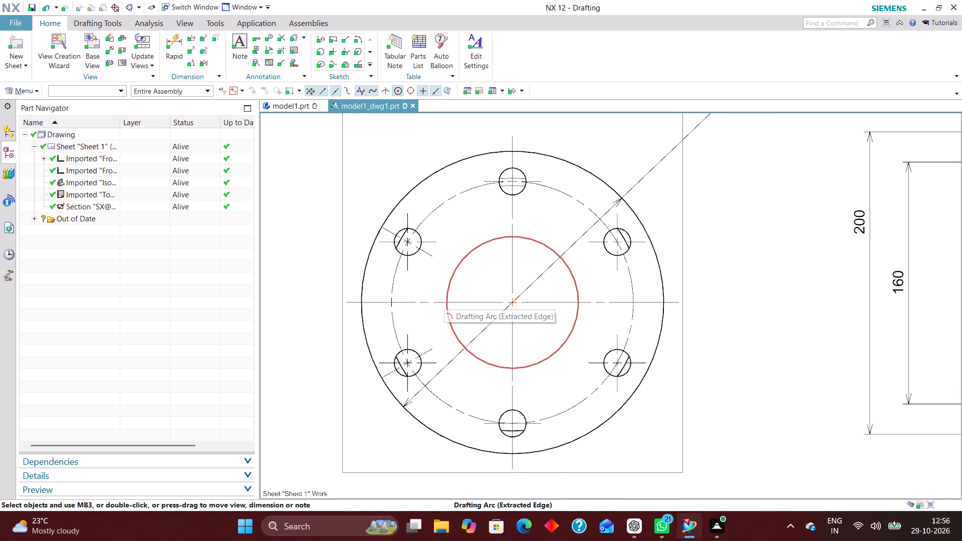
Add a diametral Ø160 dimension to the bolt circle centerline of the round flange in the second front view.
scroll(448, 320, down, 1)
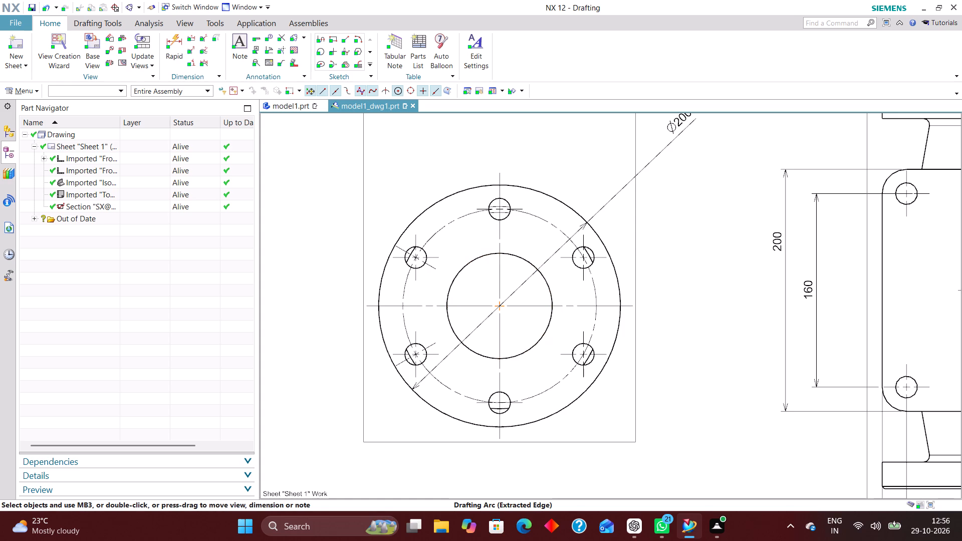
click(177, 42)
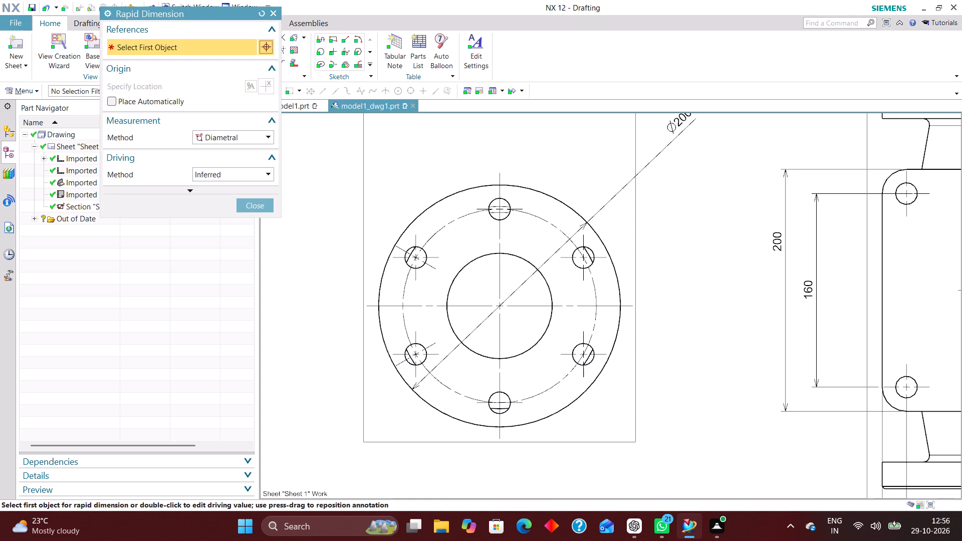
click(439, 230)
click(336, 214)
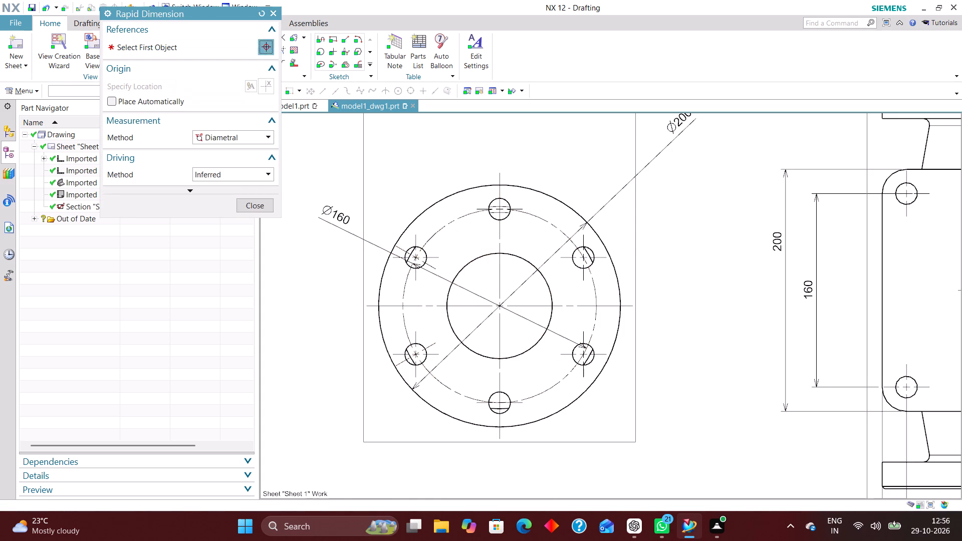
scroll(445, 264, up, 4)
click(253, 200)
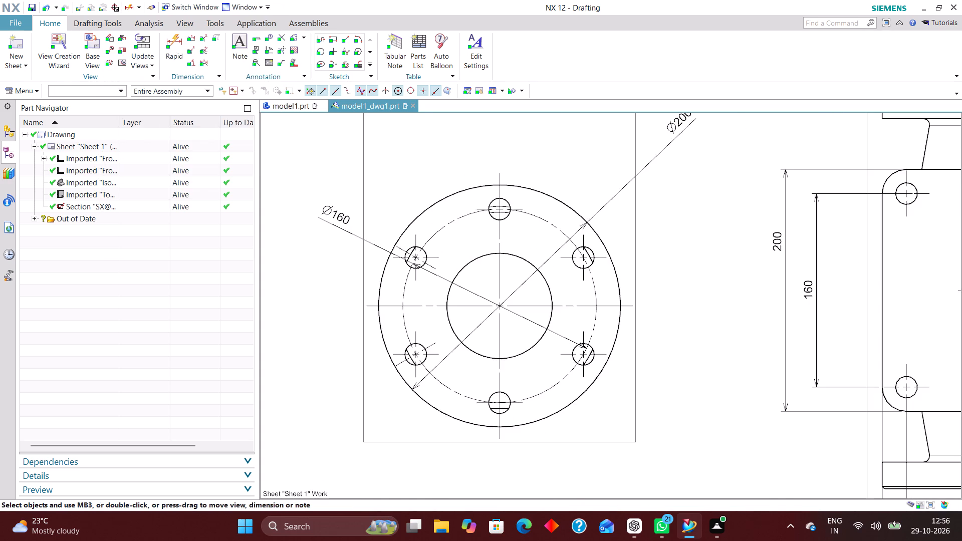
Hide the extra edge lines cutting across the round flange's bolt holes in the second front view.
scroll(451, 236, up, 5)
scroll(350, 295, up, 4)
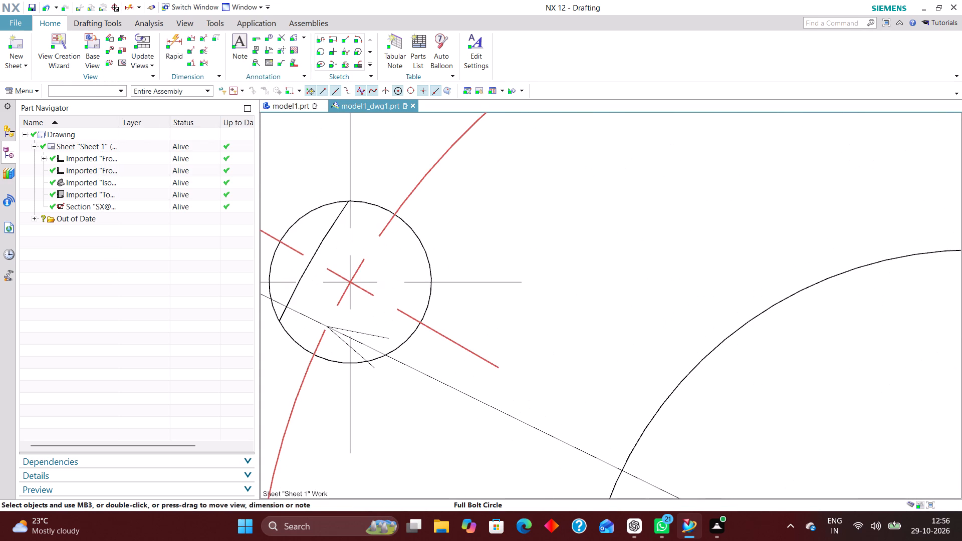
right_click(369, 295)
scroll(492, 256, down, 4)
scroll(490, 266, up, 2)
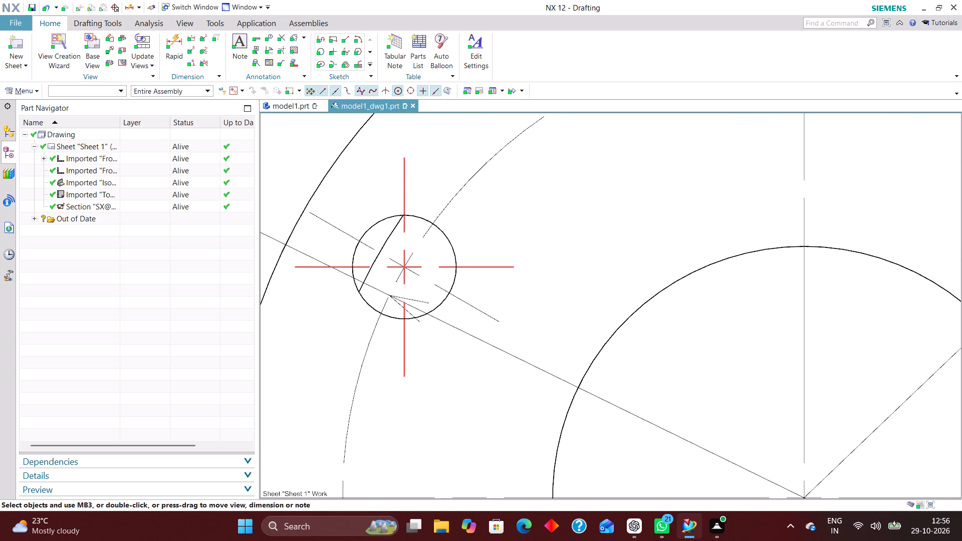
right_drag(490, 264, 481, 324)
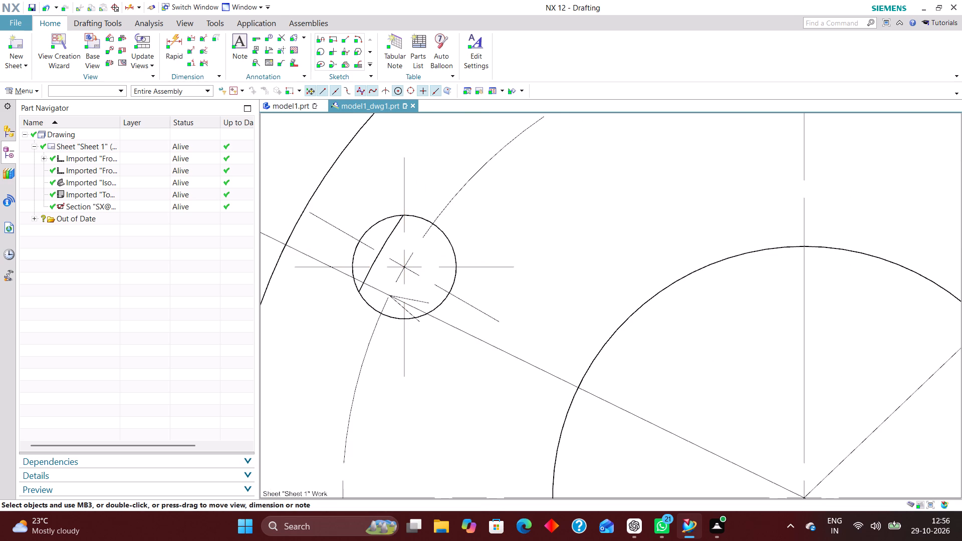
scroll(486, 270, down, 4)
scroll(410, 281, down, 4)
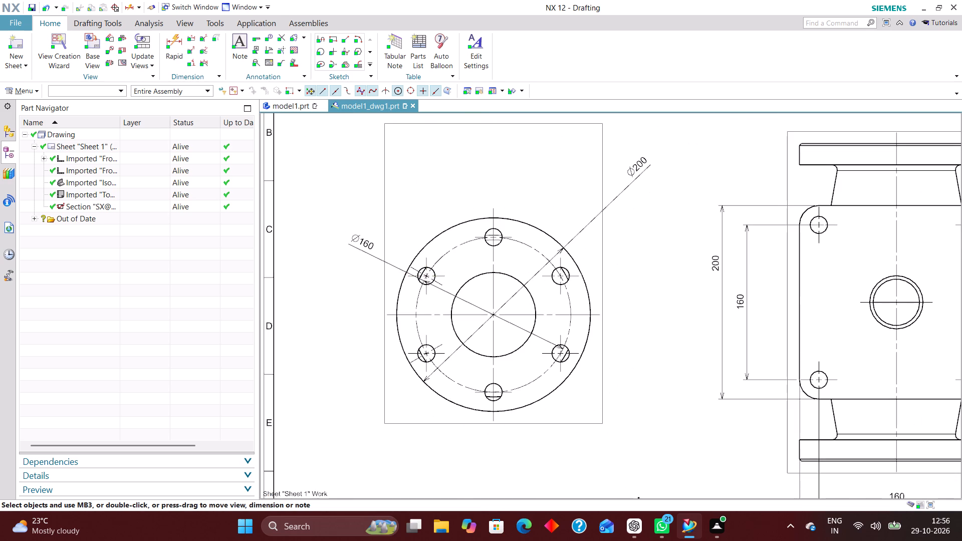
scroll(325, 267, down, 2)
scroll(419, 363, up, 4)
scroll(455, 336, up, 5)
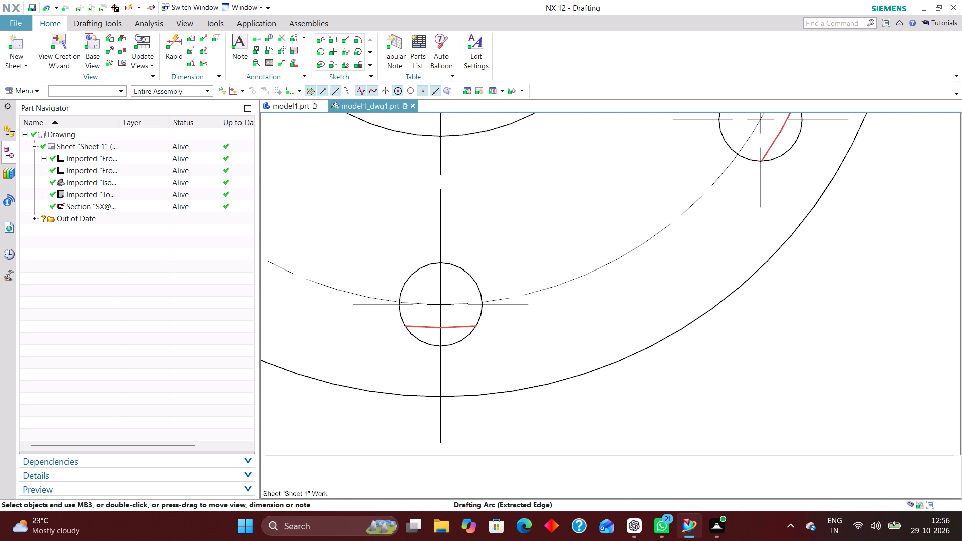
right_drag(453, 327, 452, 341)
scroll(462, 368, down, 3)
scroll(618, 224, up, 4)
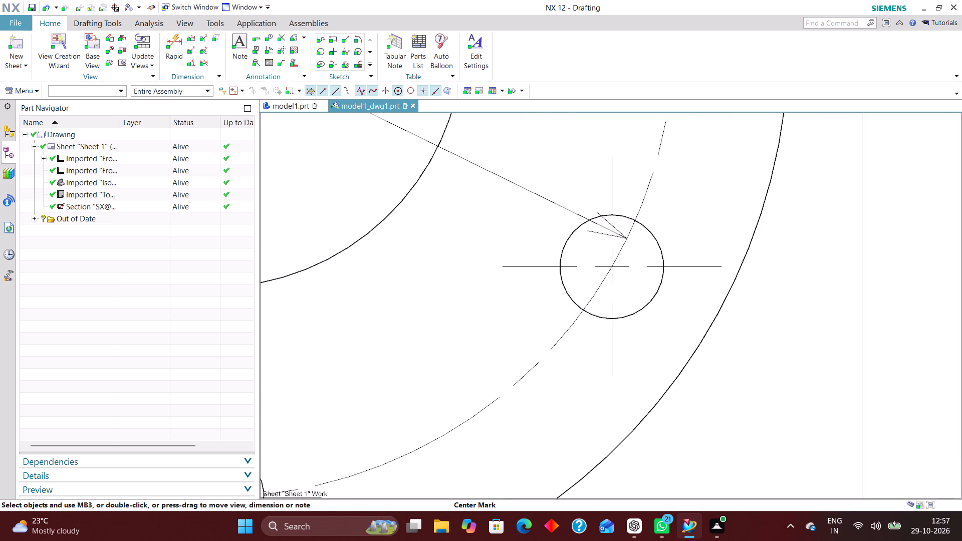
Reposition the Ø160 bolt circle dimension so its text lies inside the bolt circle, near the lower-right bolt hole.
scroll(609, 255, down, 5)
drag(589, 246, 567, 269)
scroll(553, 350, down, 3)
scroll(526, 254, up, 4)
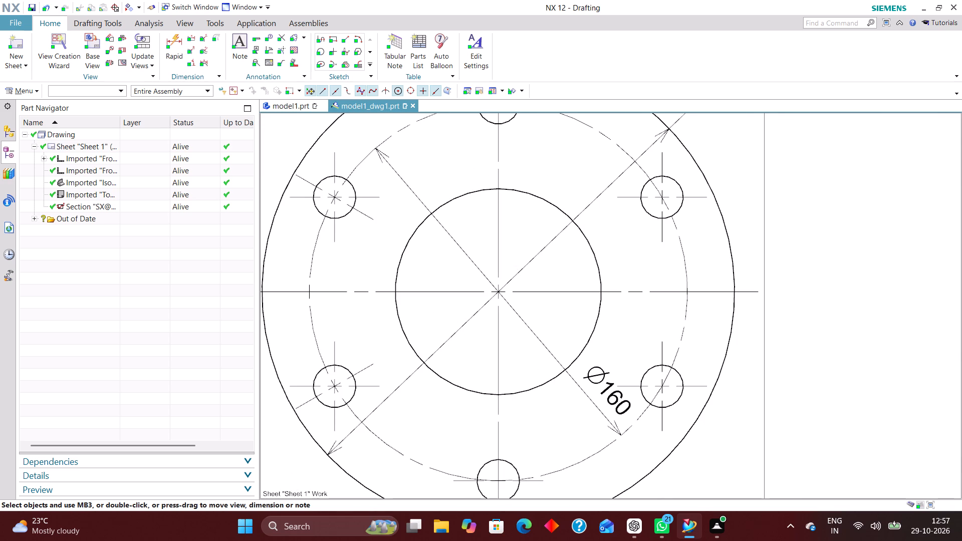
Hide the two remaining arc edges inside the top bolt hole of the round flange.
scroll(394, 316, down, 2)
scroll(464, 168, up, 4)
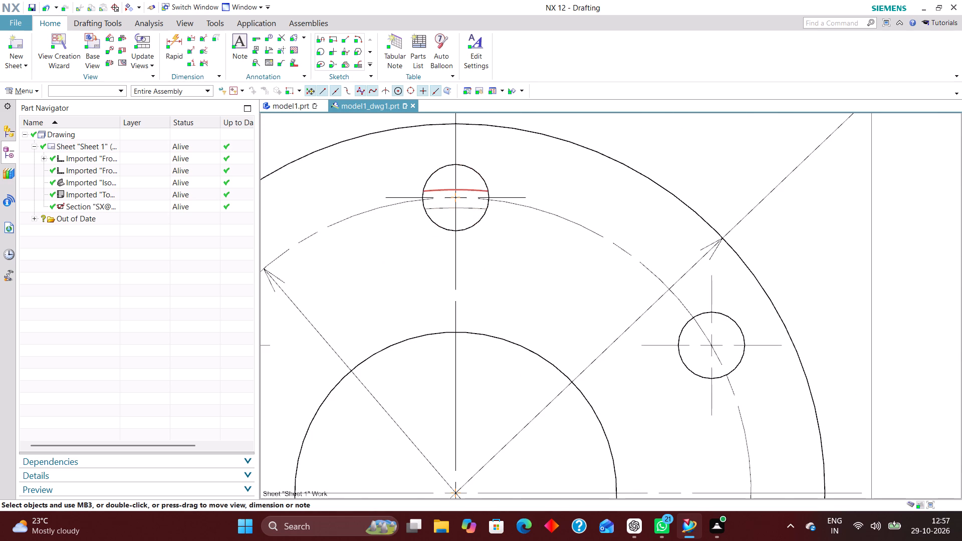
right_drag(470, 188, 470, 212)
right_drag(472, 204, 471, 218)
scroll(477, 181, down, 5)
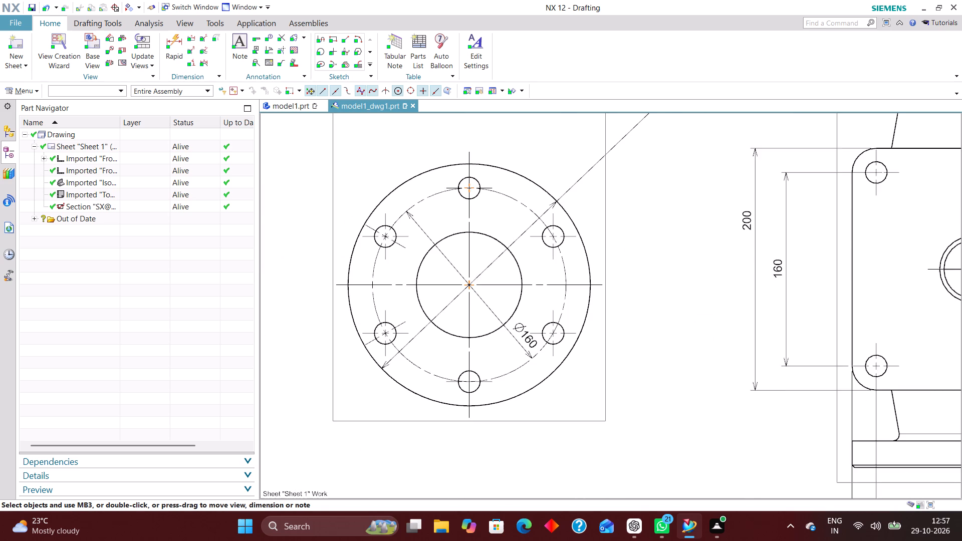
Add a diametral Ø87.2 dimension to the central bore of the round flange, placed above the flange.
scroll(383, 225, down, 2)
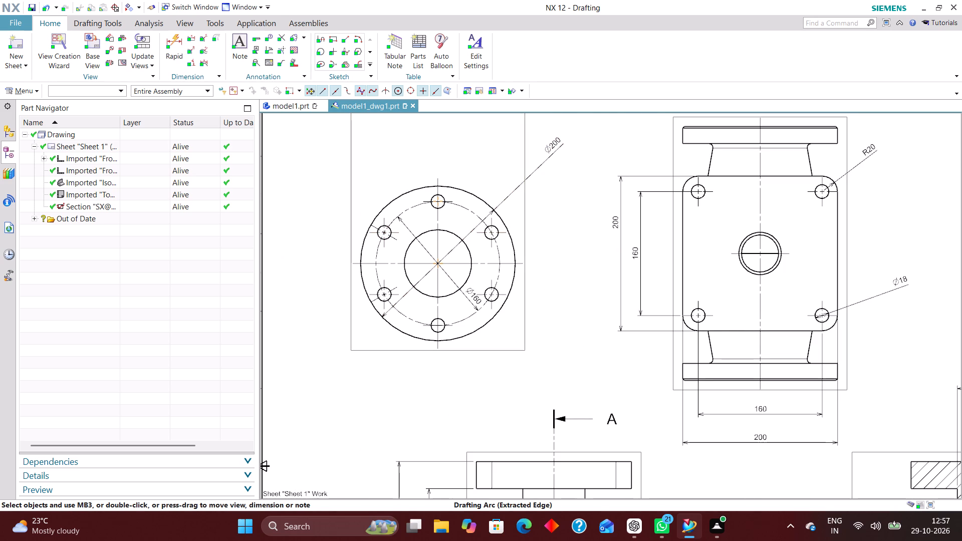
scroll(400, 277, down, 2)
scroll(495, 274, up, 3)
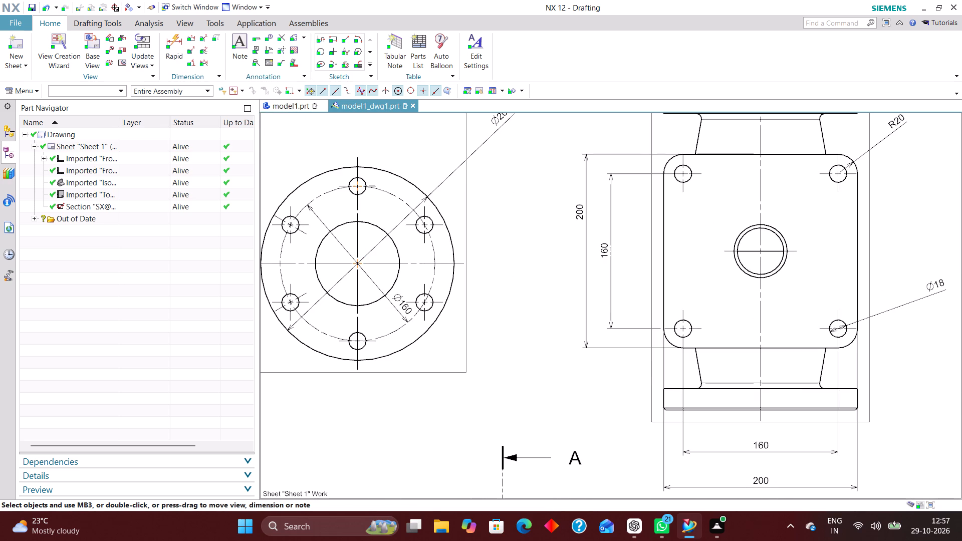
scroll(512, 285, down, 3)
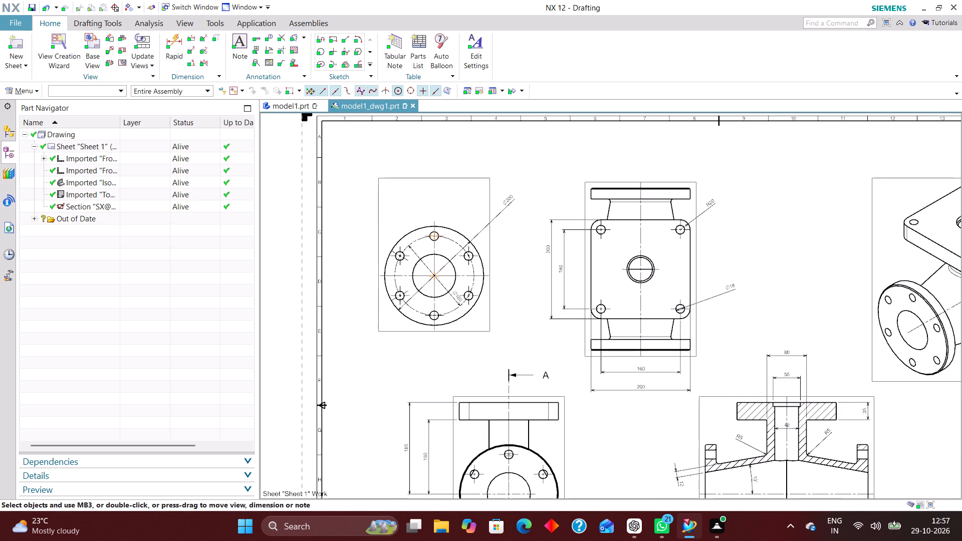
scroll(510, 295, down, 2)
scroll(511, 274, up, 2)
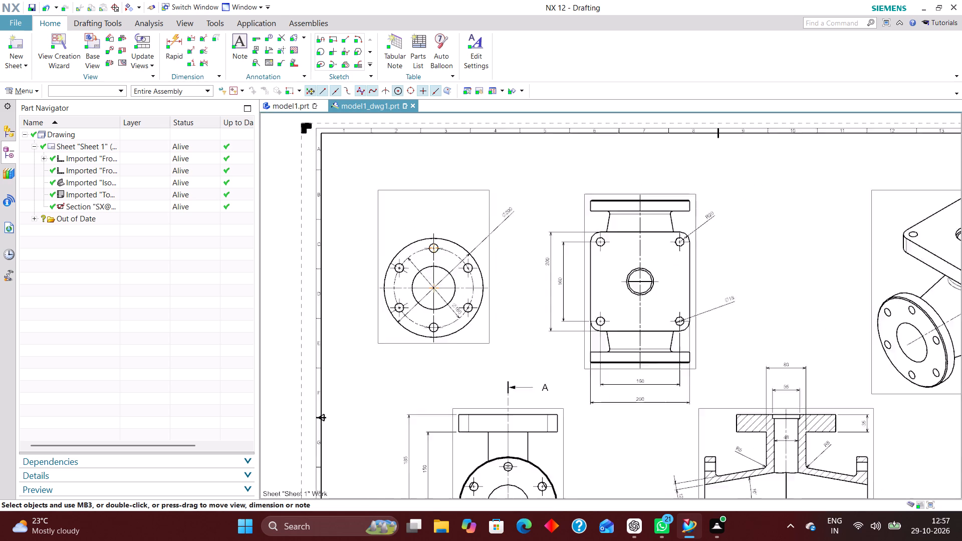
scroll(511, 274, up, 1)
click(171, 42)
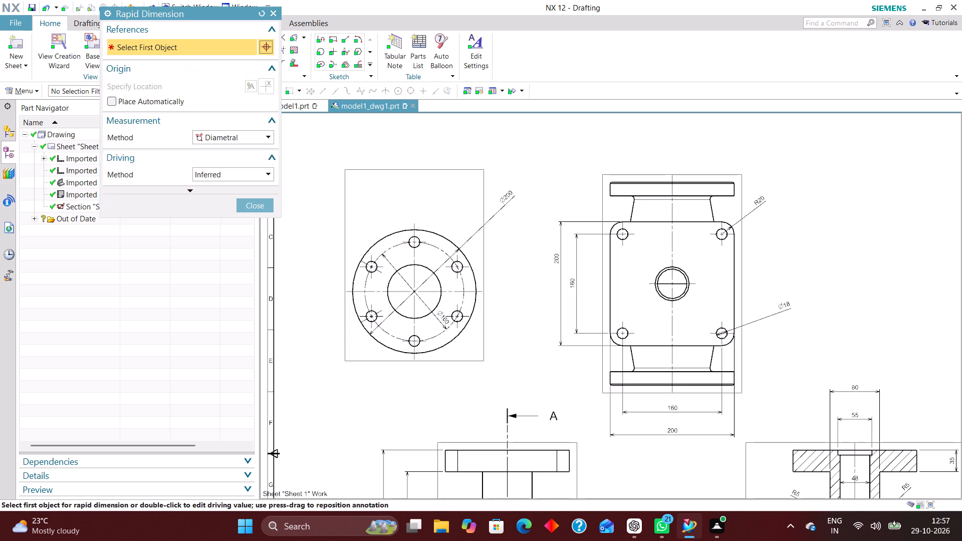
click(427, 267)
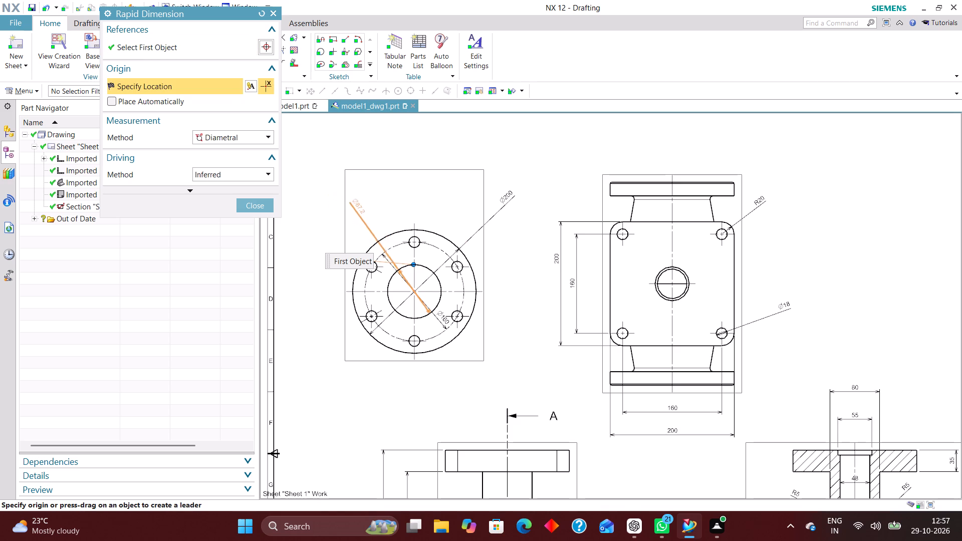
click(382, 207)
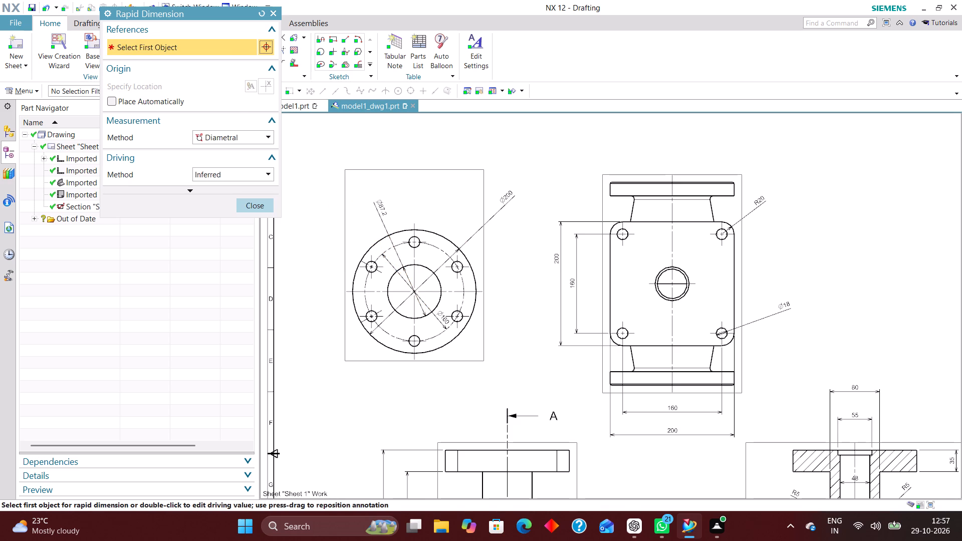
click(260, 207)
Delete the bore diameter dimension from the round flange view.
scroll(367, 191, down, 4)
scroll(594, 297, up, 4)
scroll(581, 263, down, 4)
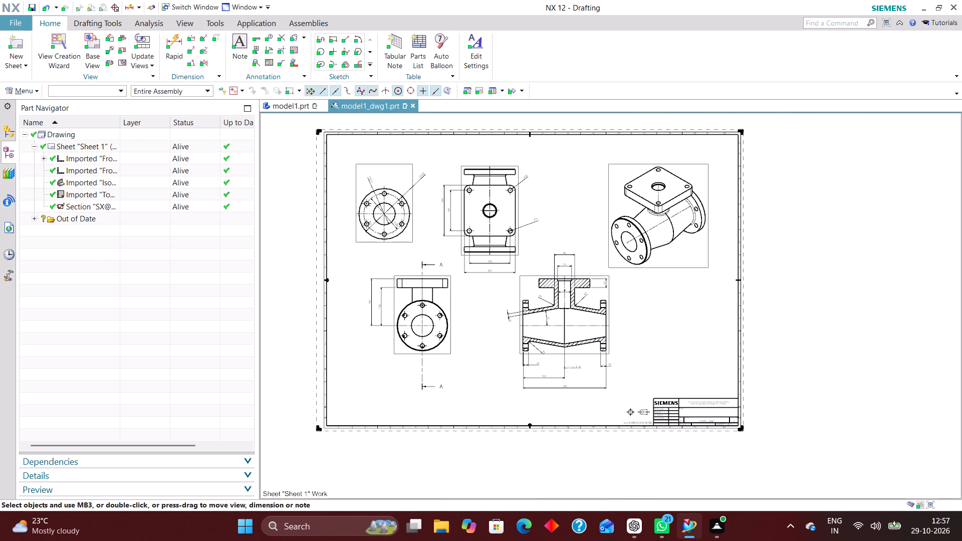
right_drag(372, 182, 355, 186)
Delete the second front view showing only the round flange, together with its annotations.
scroll(340, 215, down, 2)
scroll(394, 241, up, 5)
click(366, 241)
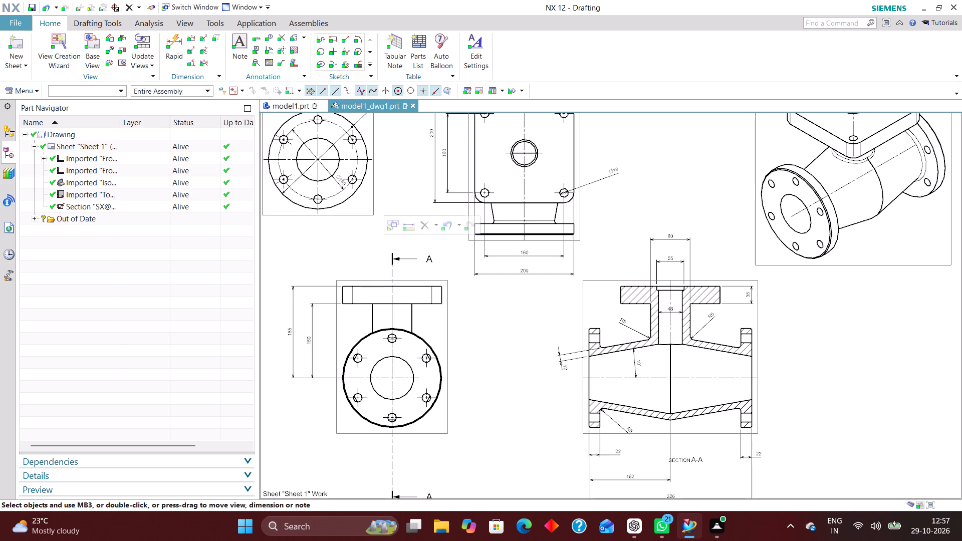
click(499, 352)
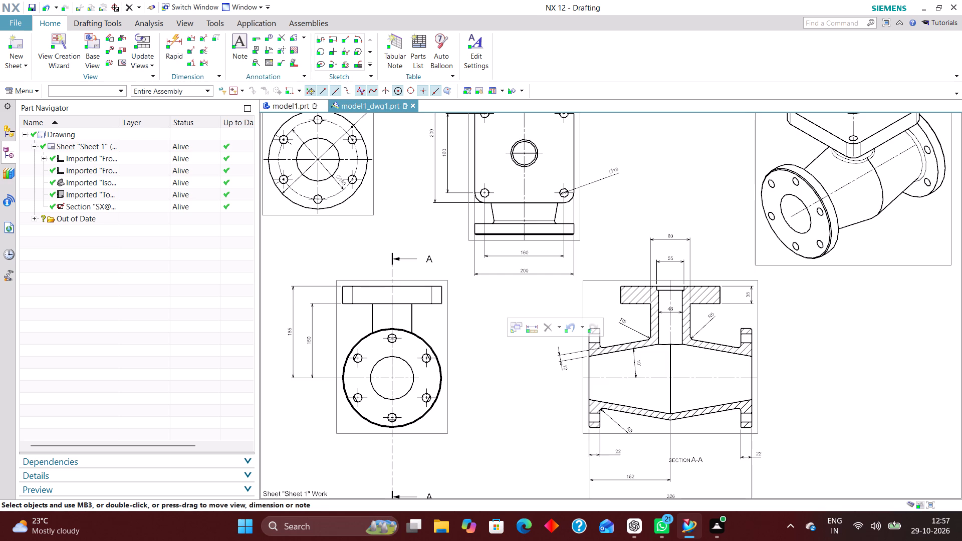
scroll(486, 307, down, 5)
scroll(483, 326, up, 4)
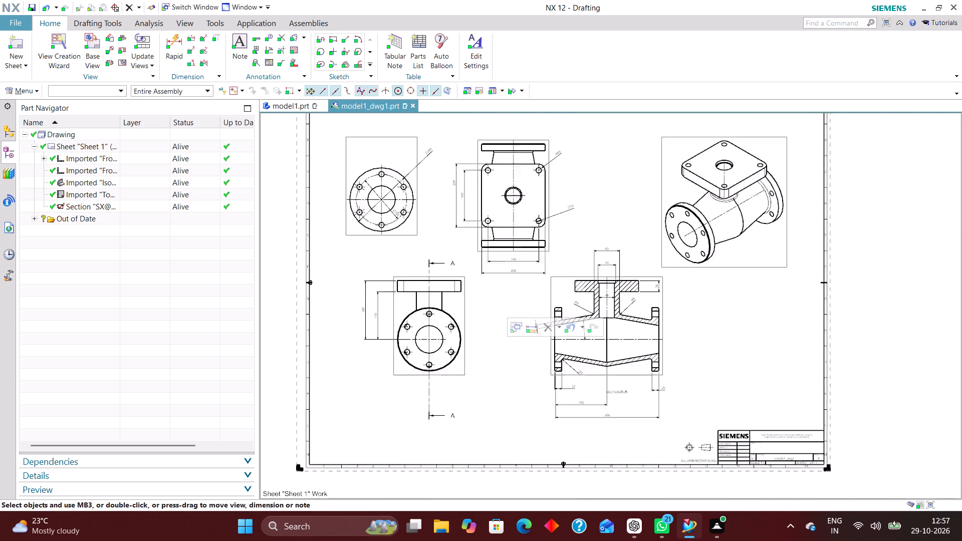
scroll(483, 328, up, 1)
scroll(445, 284, down, 3)
scroll(407, 222, up, 2)
right_drag(415, 233, 370, 240)
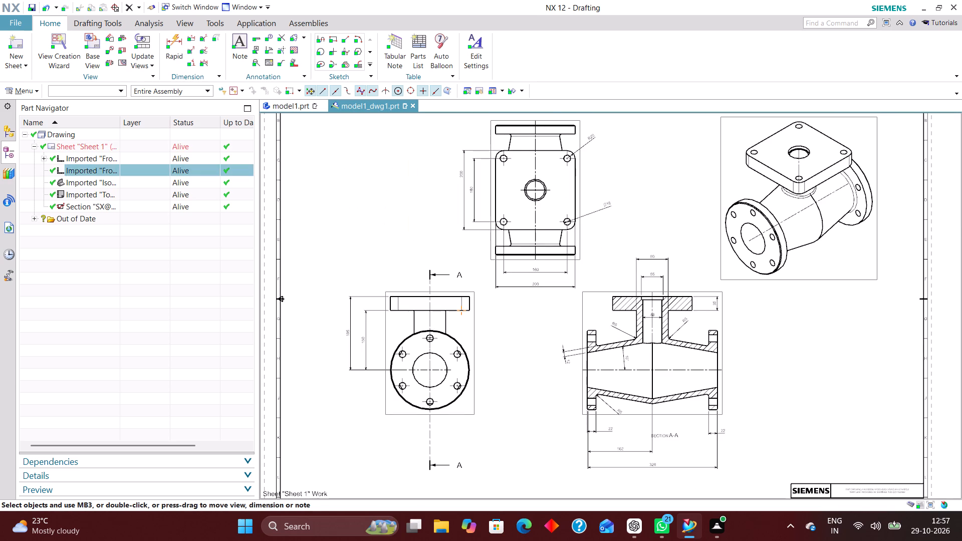
Add a diametral Ø200 dimension to the round flange's outer edge in the main front view, placed outside its upper right.
click(179, 39)
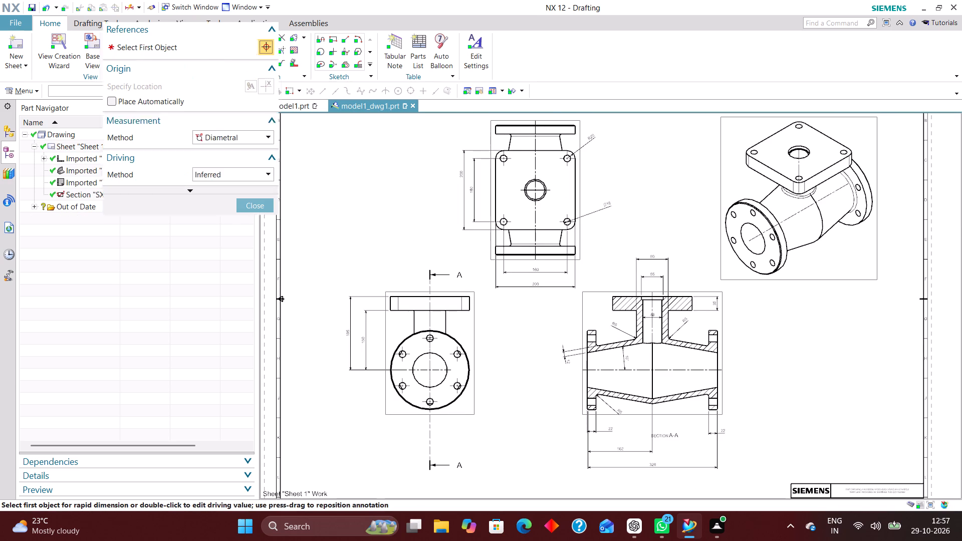
scroll(464, 366, up, 5)
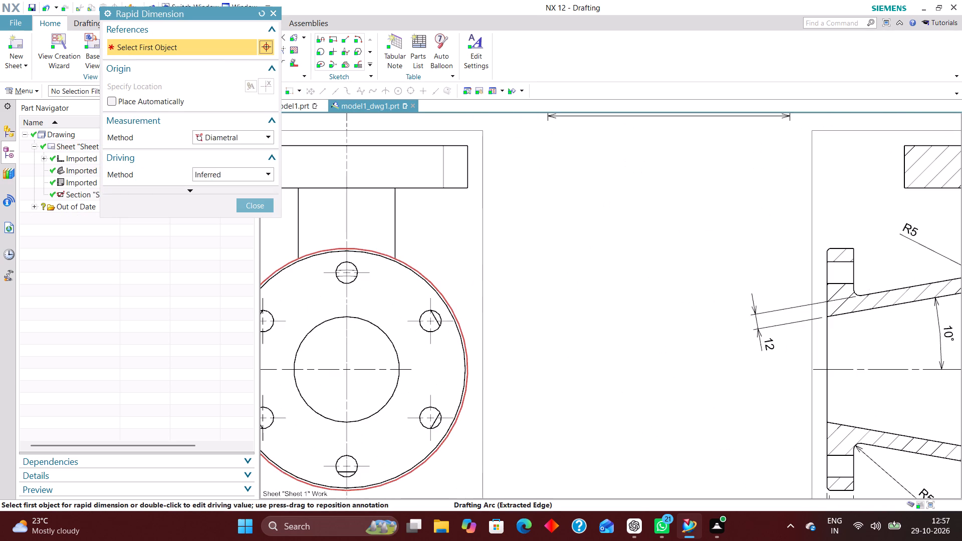
click(472, 377)
click(539, 276)
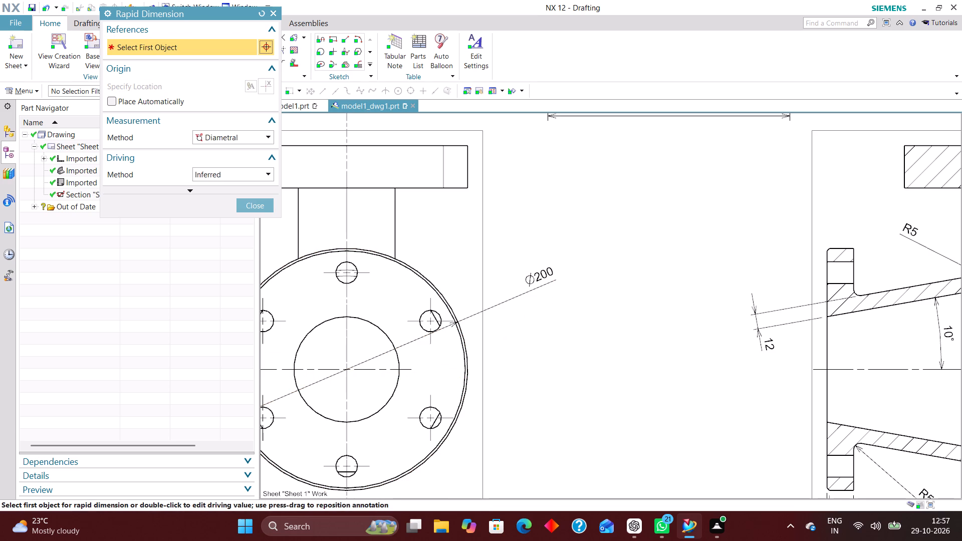
click(263, 208)
Create a full-circle Circular Centerline through the upper-left, top and upper-right bolt holes of the main front view's flange.
click(305, 37)
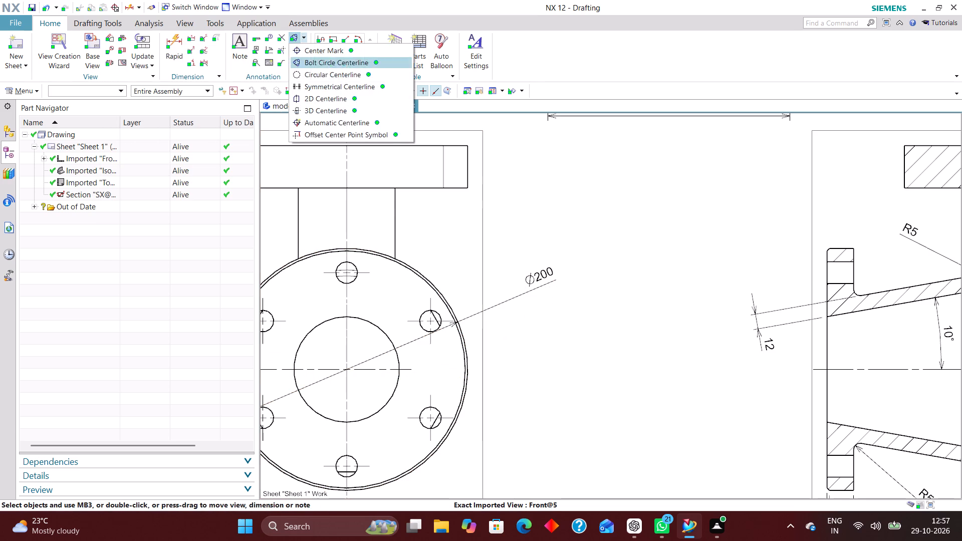
click(317, 72)
scroll(463, 184, down, 3)
scroll(367, 258, up, 4)
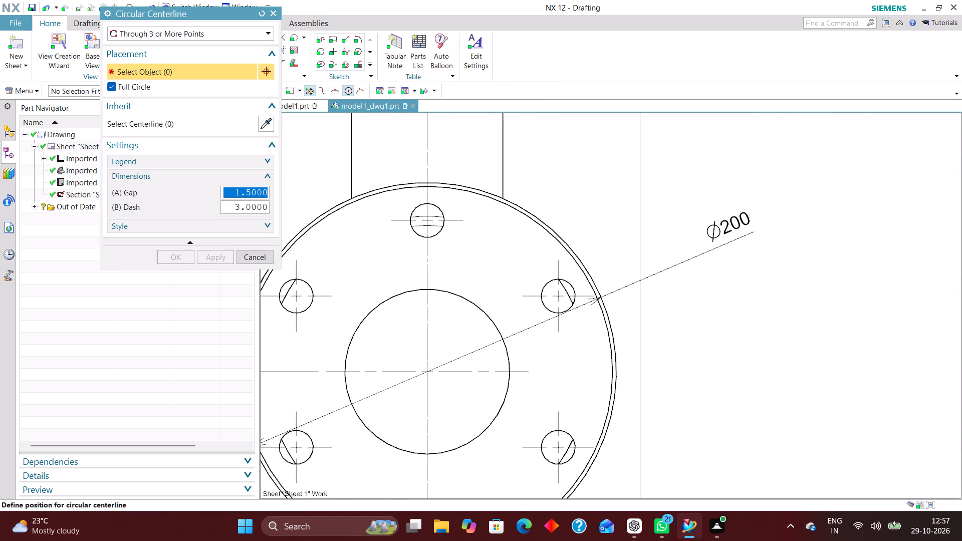
click(308, 280)
click(413, 233)
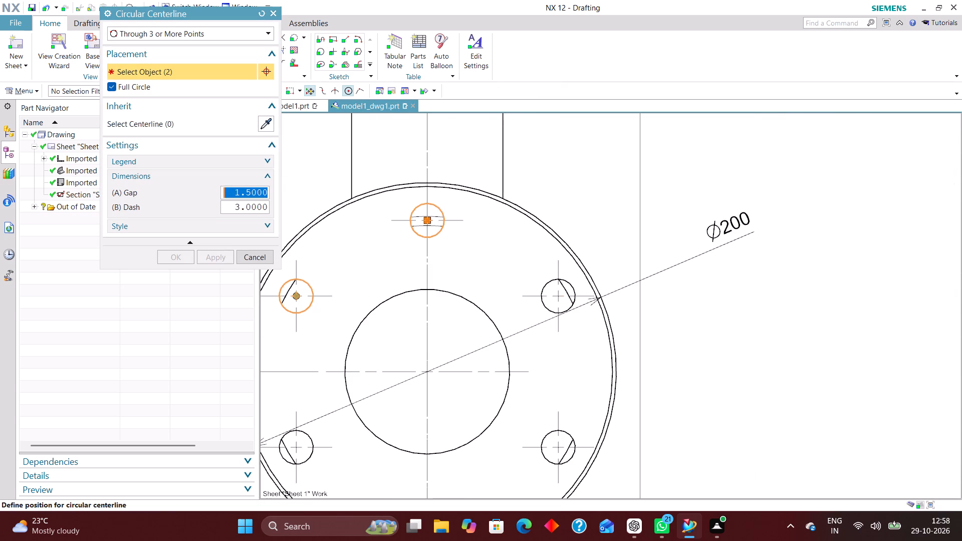
click(538, 298)
click(181, 253)
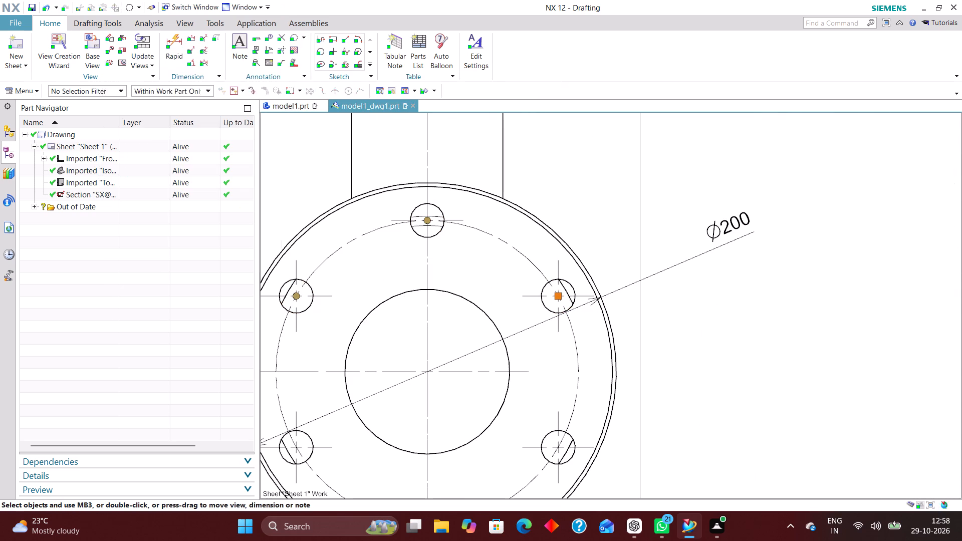
scroll(409, 258, down, 3)
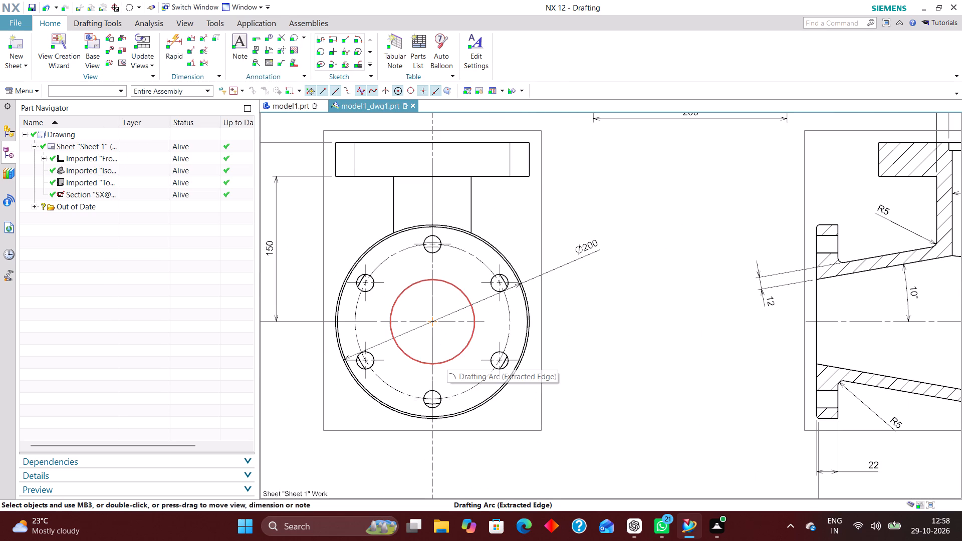
scroll(409, 248, up, 3)
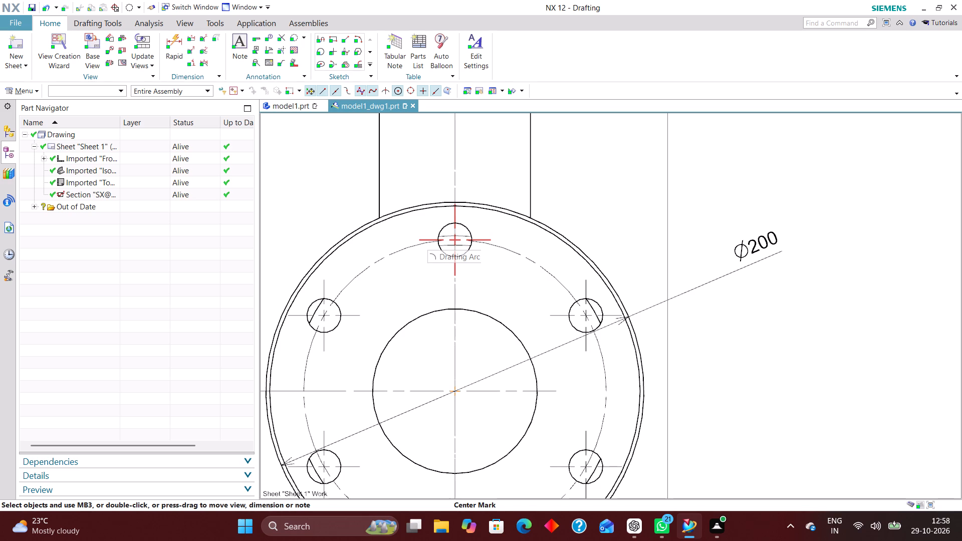
Delete the individual center marks from the top, side bolt holes of the front view's round flange, plus the stray lines across the side holes.
right_drag(427, 237, 427, 272)
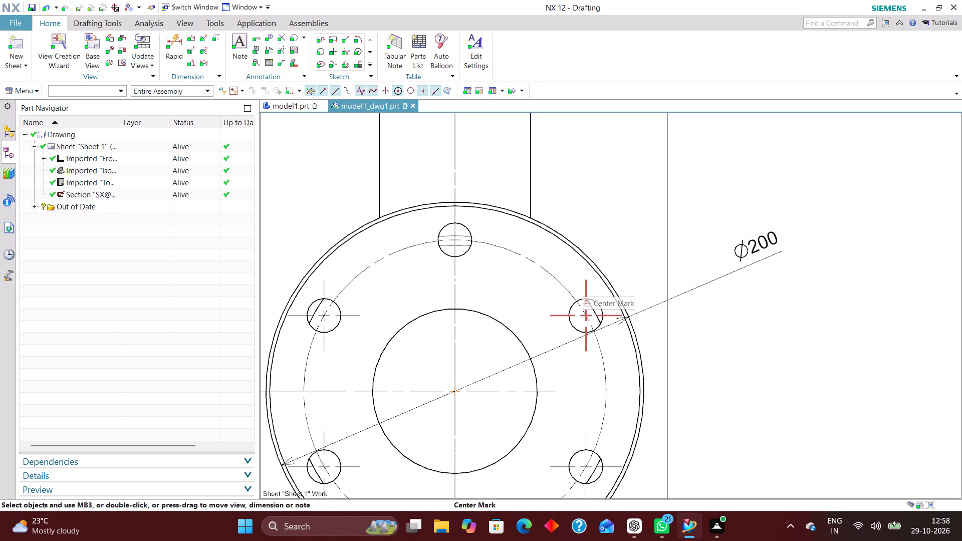
right_drag(586, 283, 586, 336)
scroll(566, 280, down, 3)
scroll(573, 350, up, 4)
right_drag(574, 363, 569, 393)
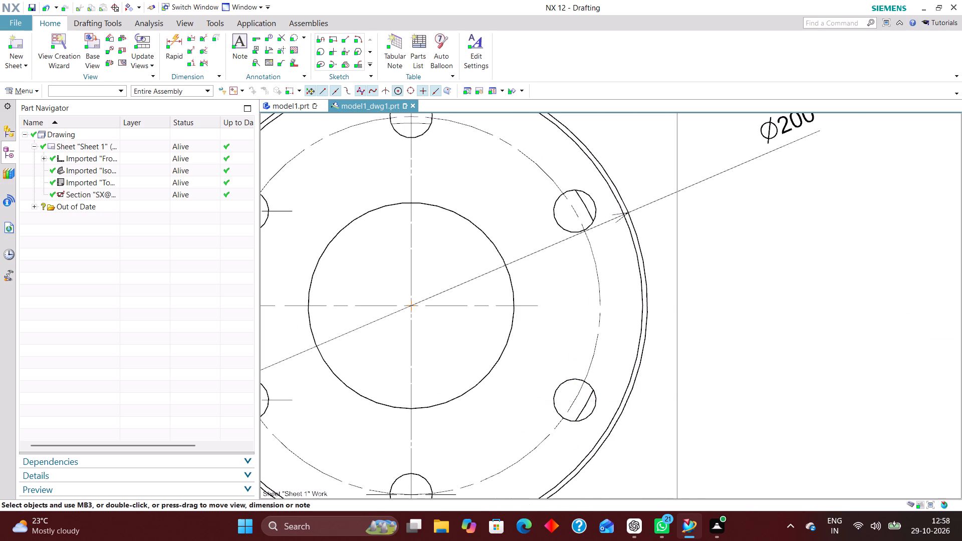
scroll(589, 309, up, 1)
scroll(589, 309, down, 4)
scroll(507, 397, up, 2)
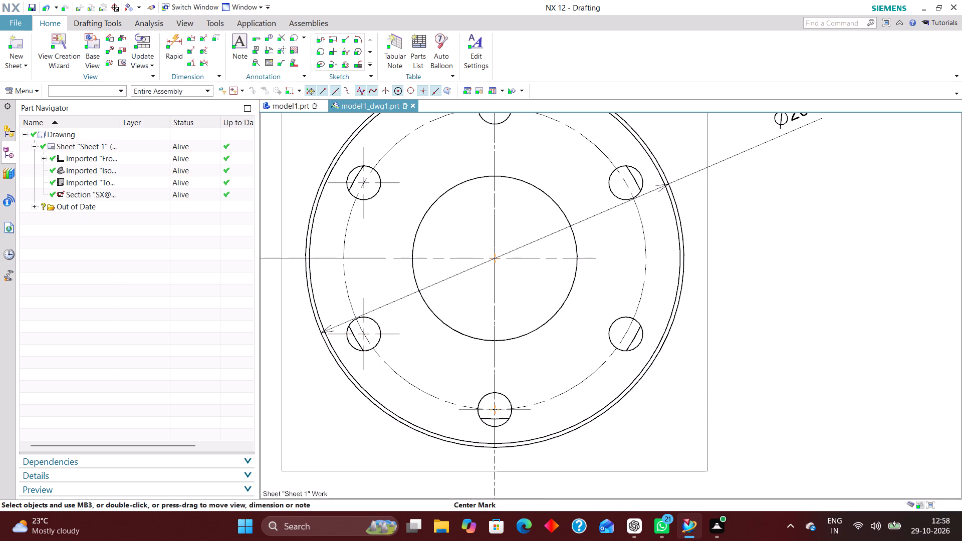
right_drag(364, 302, 363, 332)
scroll(382, 346, down, 2)
scroll(369, 238, up, 4)
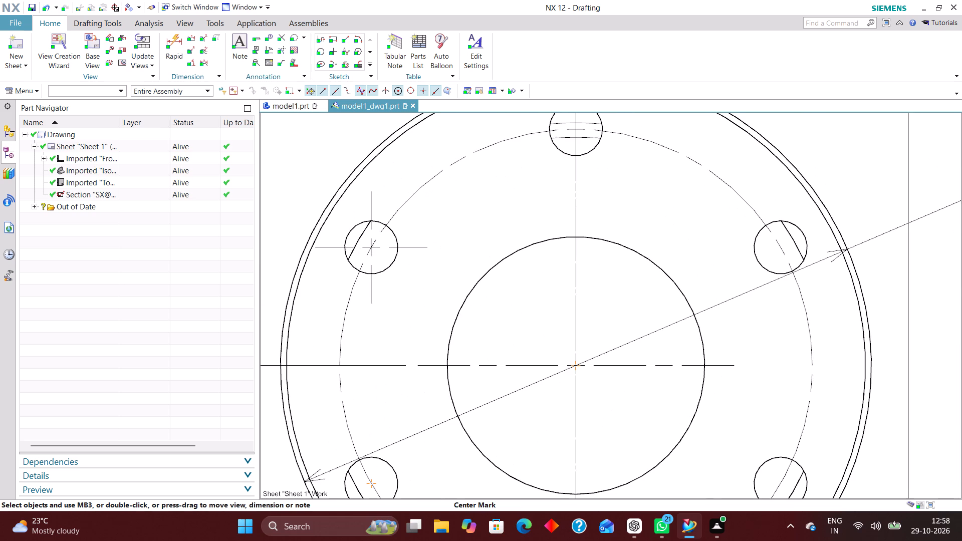
right_drag(371, 195, 371, 247)
right_drag(366, 230, 361, 248)
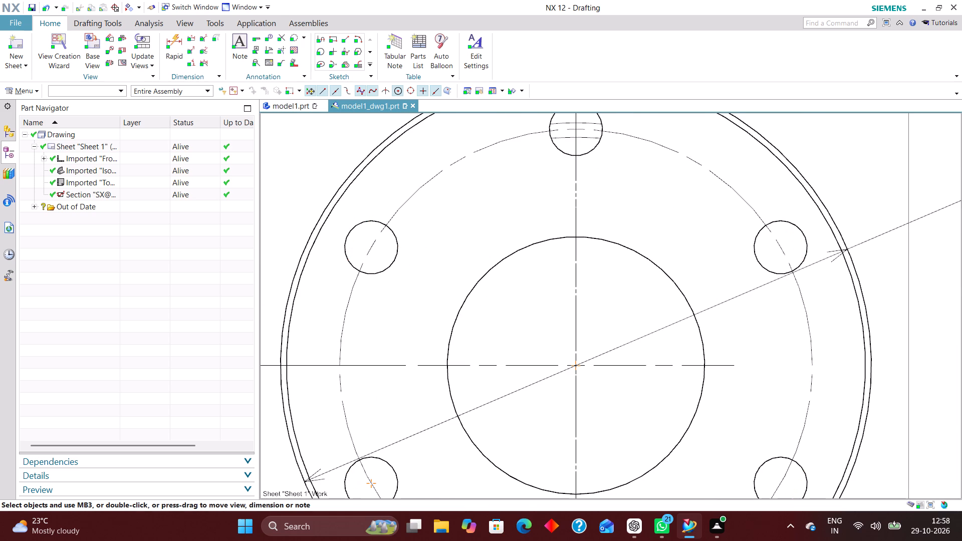
Delete the leftover centerline pieces inside the front view flange's top bolt hole, keeping the full bolt circle centerline.
scroll(367, 242, down, 4)
scroll(559, 329, up, 2)
scroll(577, 306, down, 2)
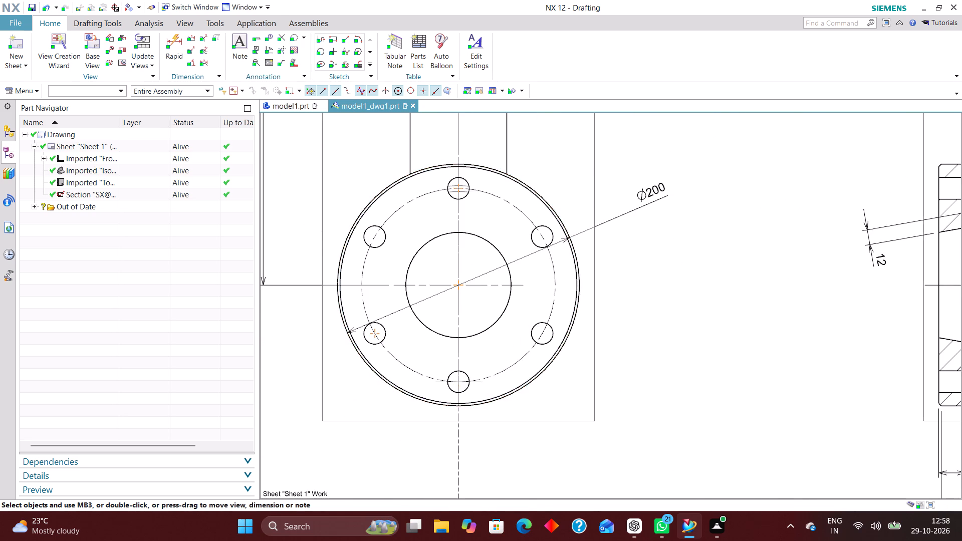
scroll(468, 193, up, 3)
right_drag(456, 176, 455, 197)
right_drag(459, 186, 456, 199)
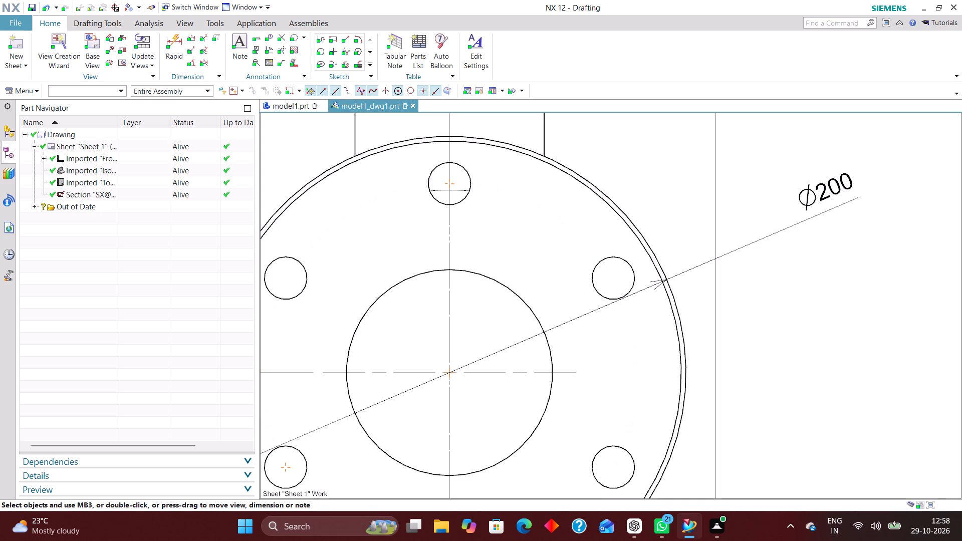
click(46, 6)
scroll(475, 178, up, 3)
right_drag(449, 199, 449, 214)
scroll(506, 195, down, 3)
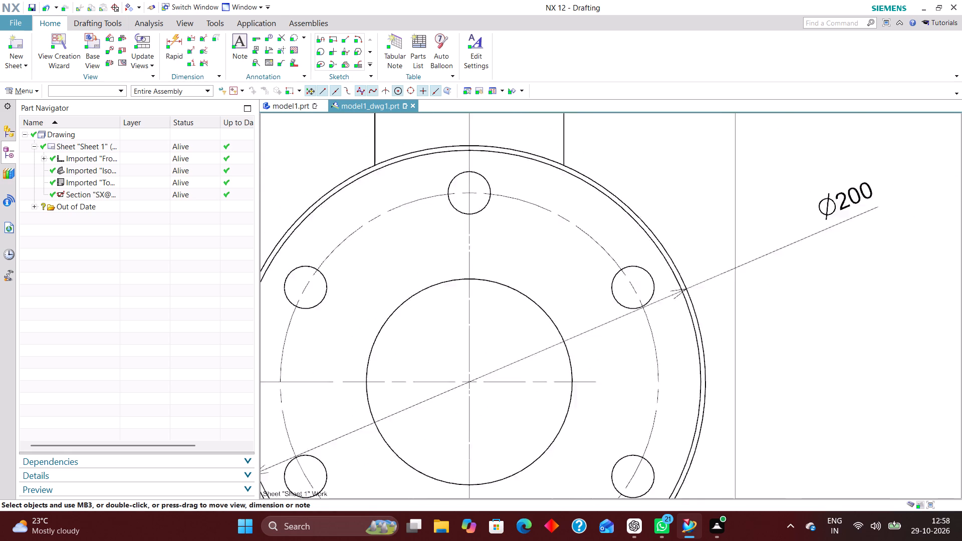
Add a diametral Ø160 dimension to the bolt circle centerline in the front view, placed beyond the flange's lower-left edge.
scroll(516, 203, down, 2)
scroll(505, 272, down, 1)
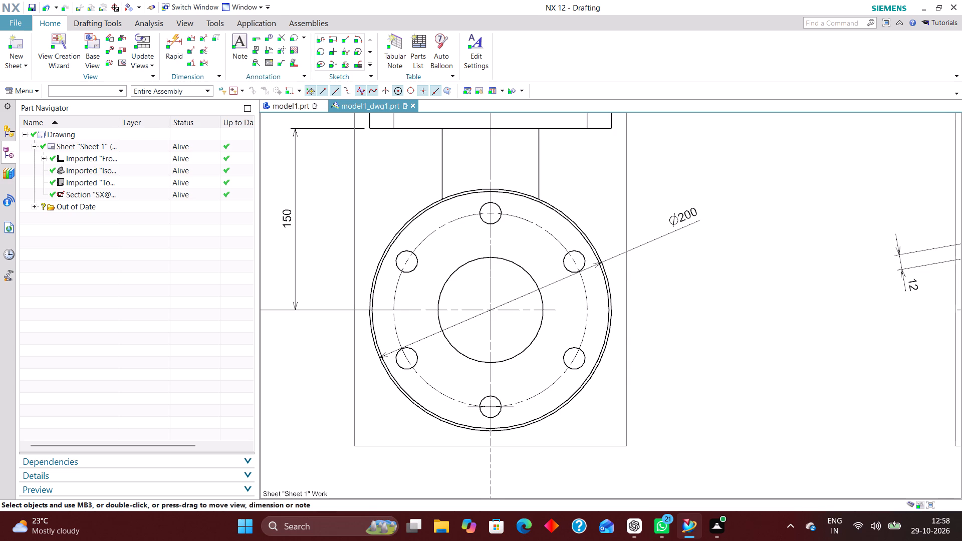
scroll(574, 281, down, 1)
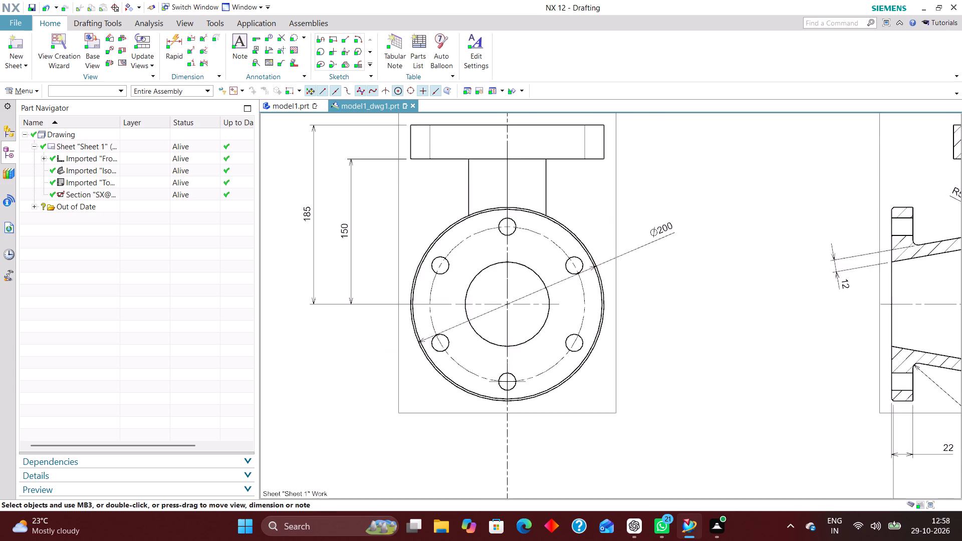
scroll(574, 283, down, 2)
scroll(574, 288, up, 3)
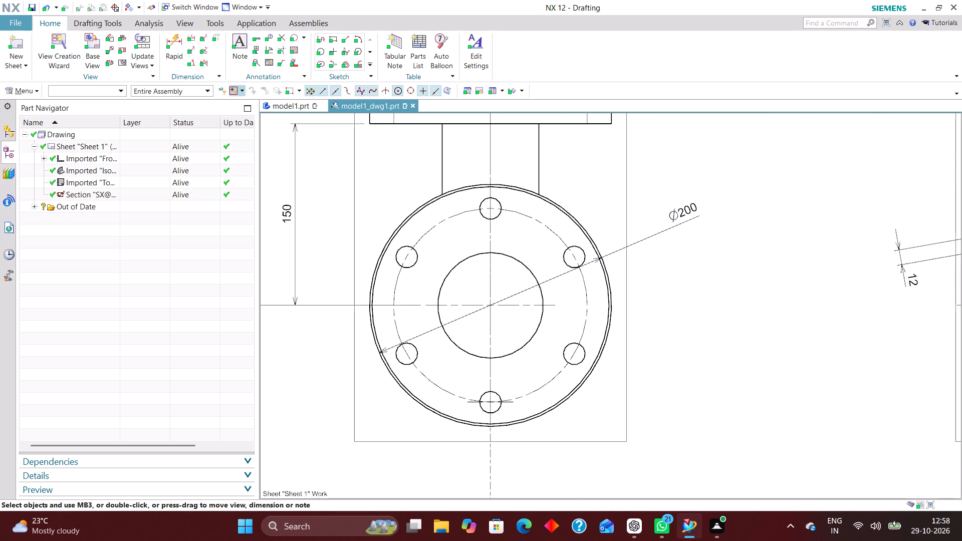
click(178, 38)
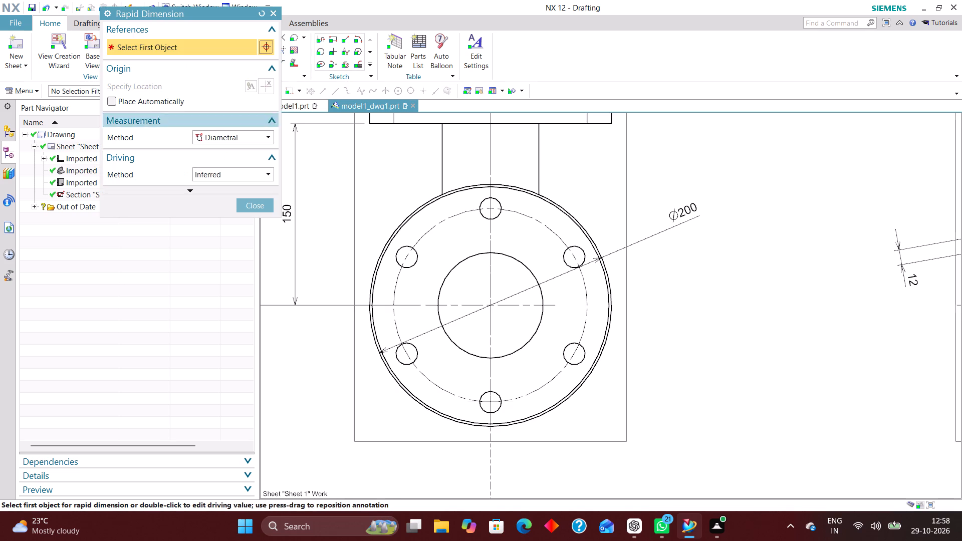
click(430, 230)
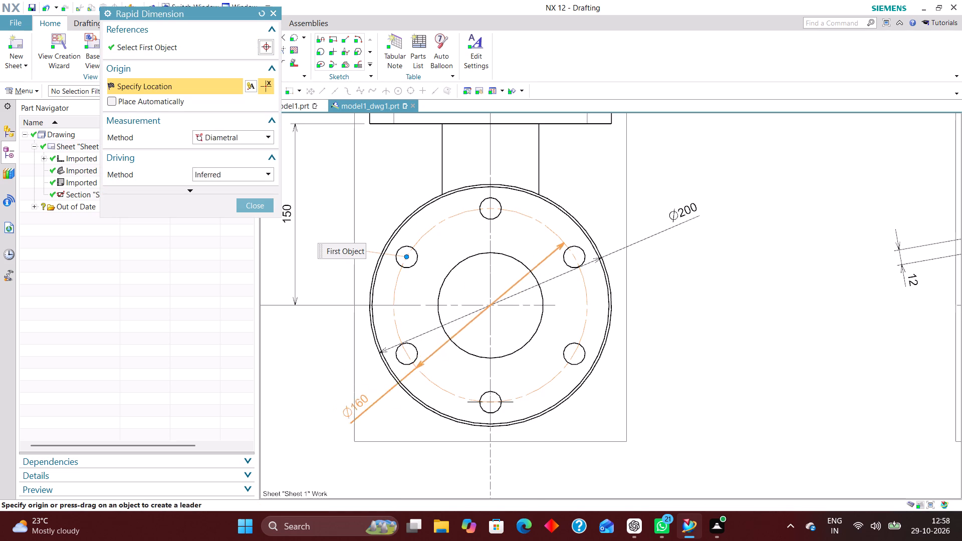
click(401, 421)
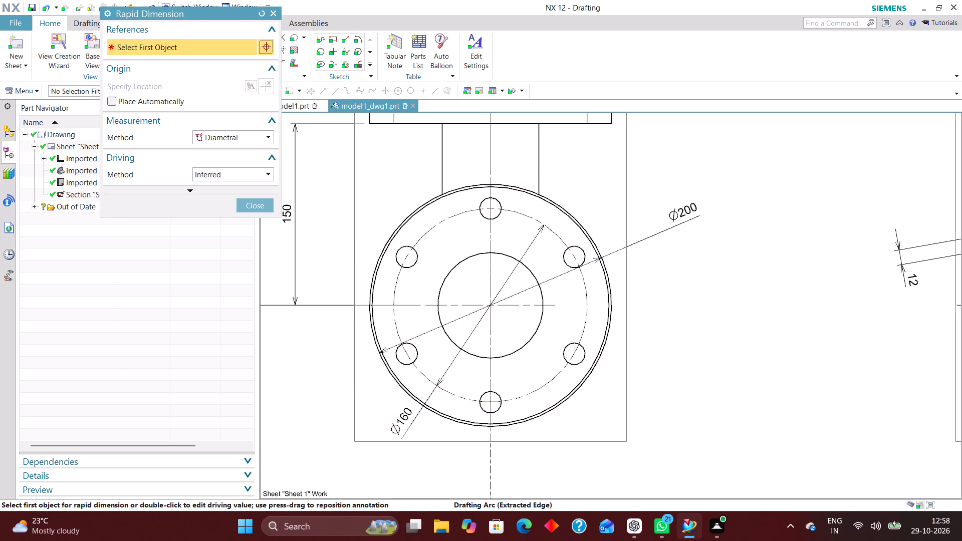
click(258, 205)
Change the front view's hidden line style from invisible to dashed in the view settings.
scroll(337, 267, down, 5)
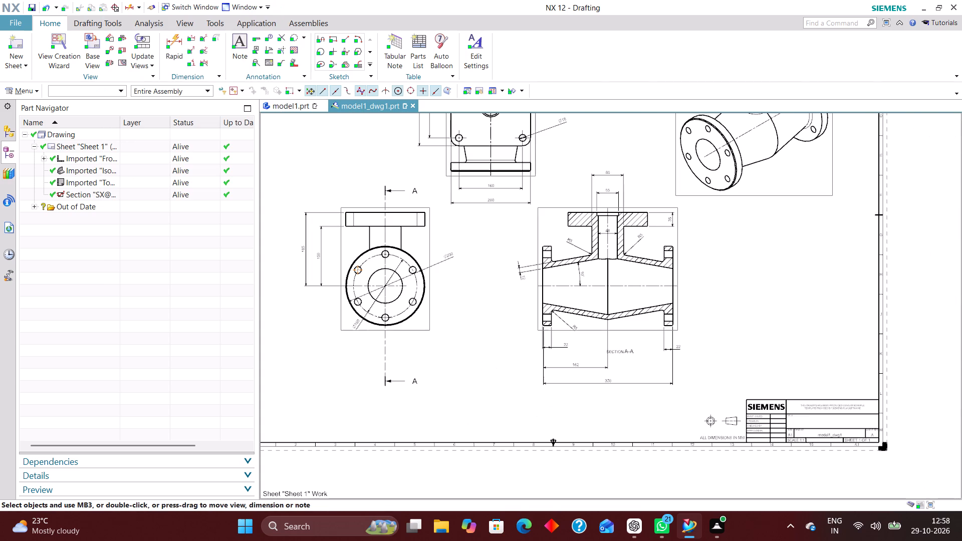
scroll(455, 331, down, 1)
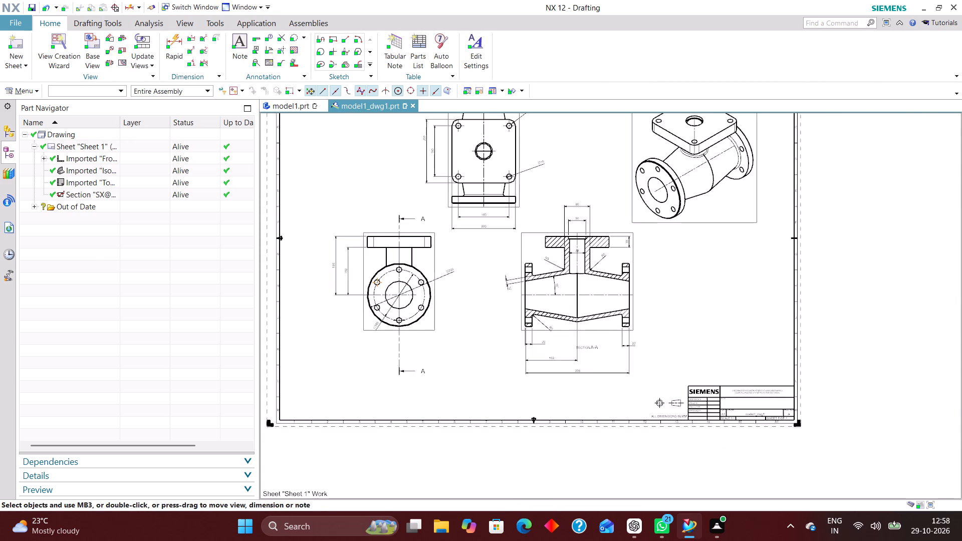
scroll(458, 333, down, 1)
scroll(385, 292, up, 4)
right_click(516, 254)
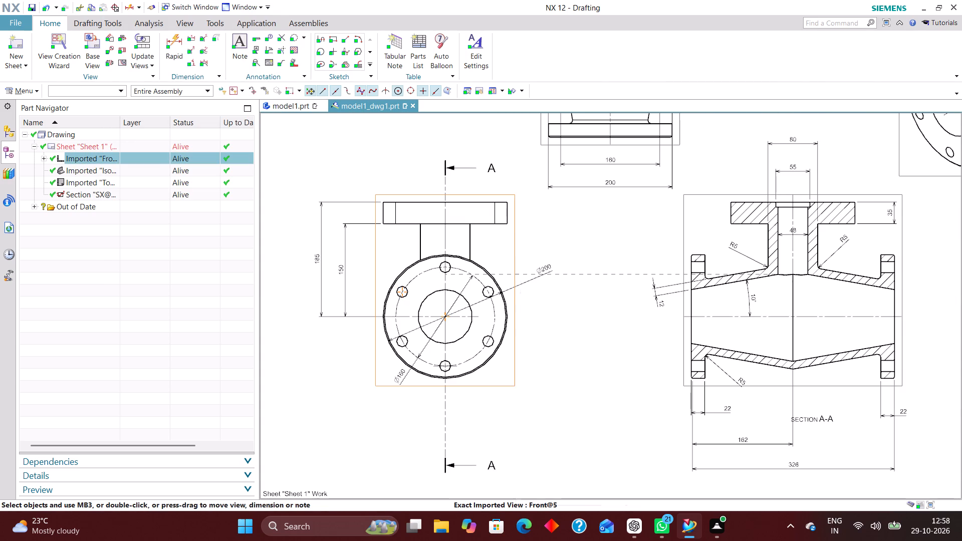
click(534, 283)
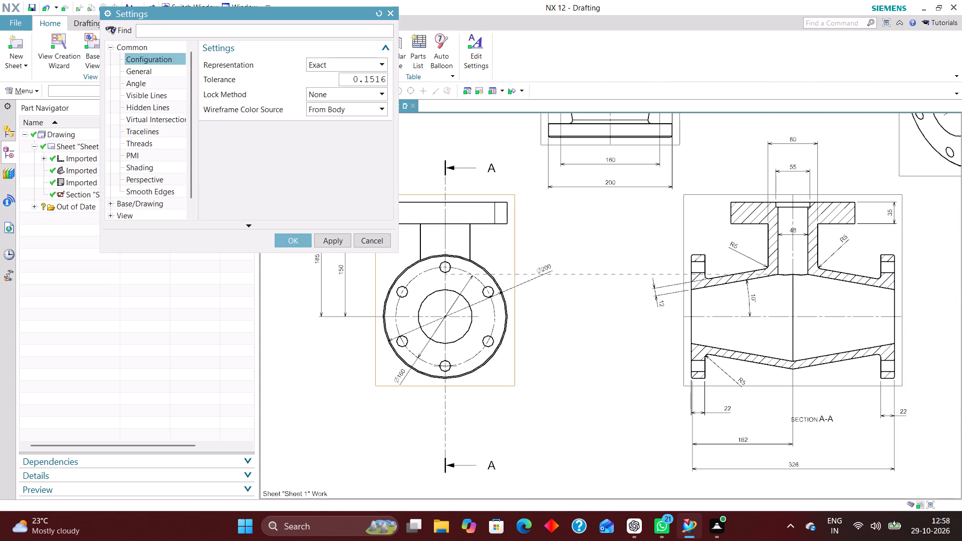
click(140, 105)
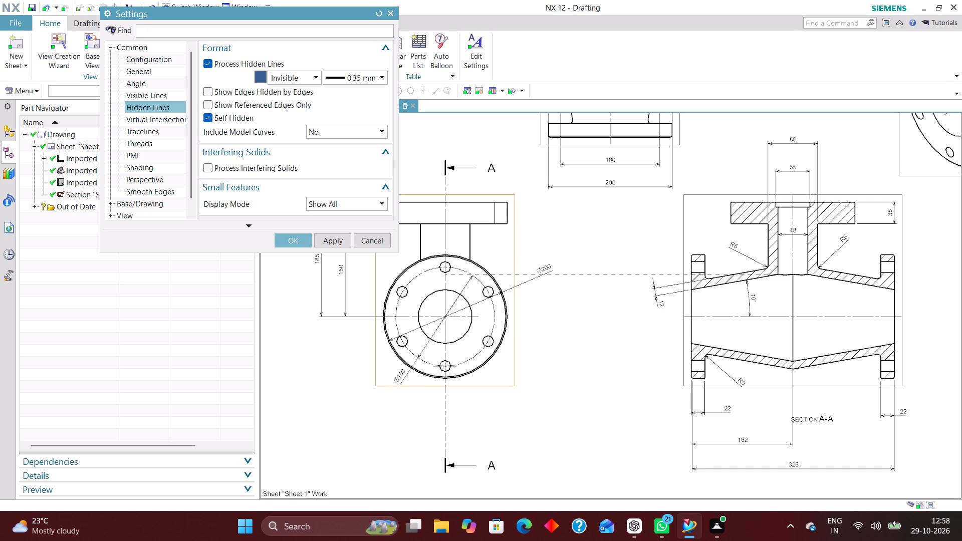
click(293, 80)
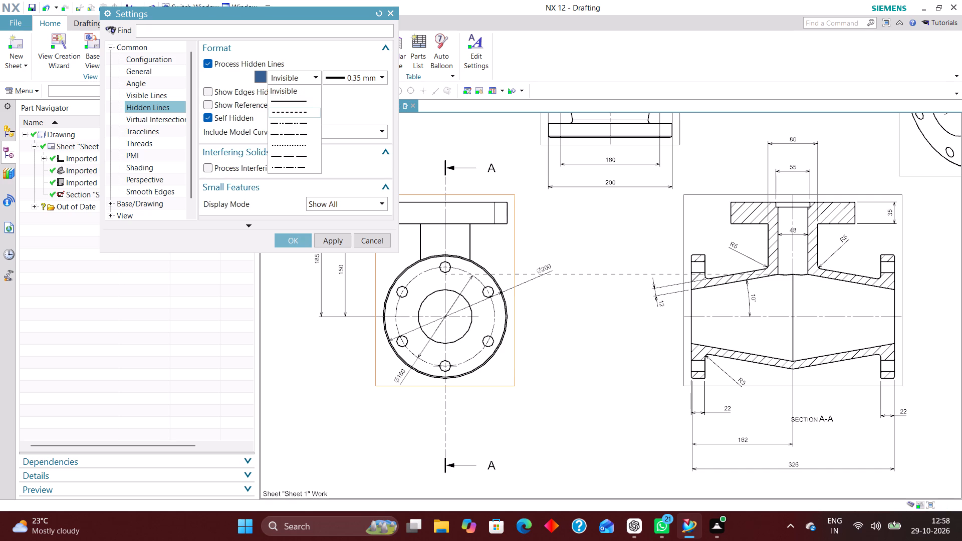
click(299, 110)
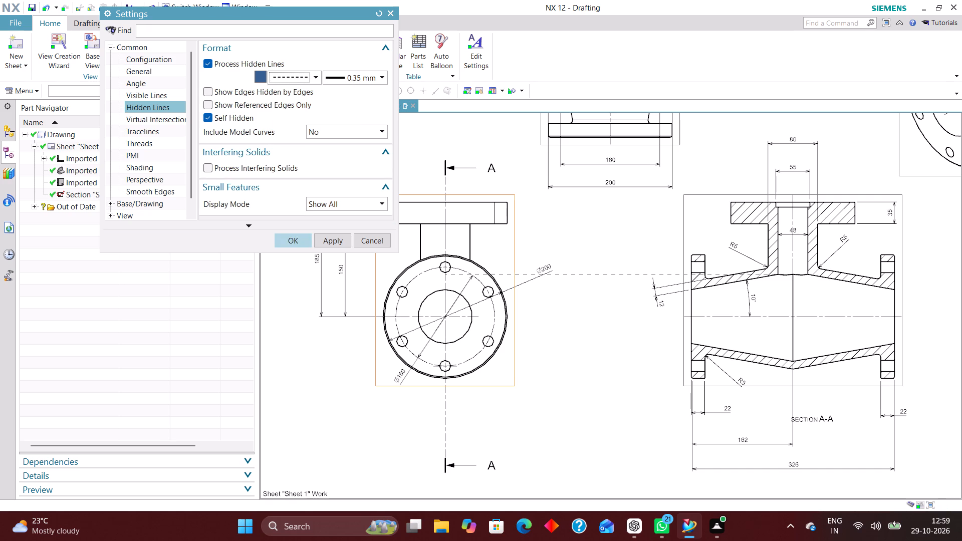
click(326, 239)
click(375, 238)
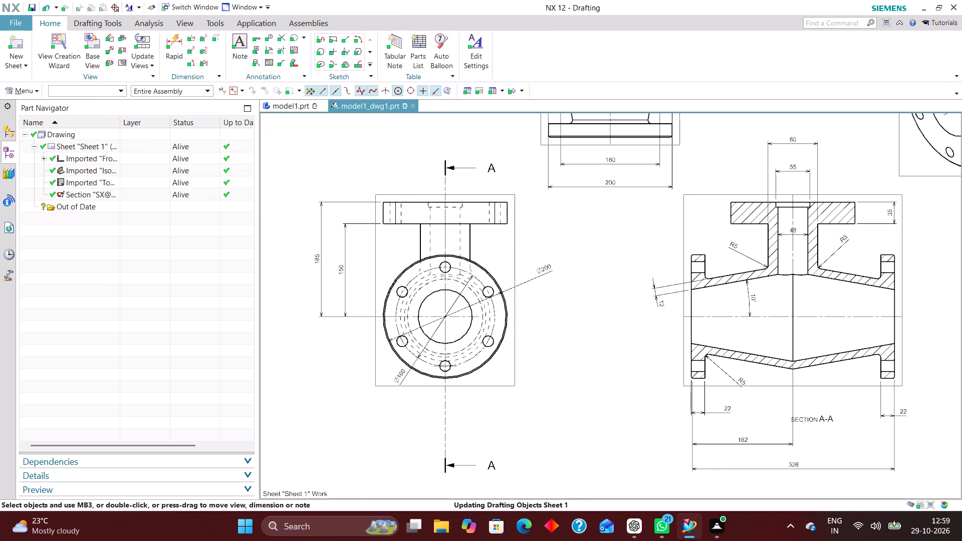
Move the top view slightly up and to the left on the sheet, away from the section view.
scroll(439, 300, up, 5)
scroll(418, 293, down, 3)
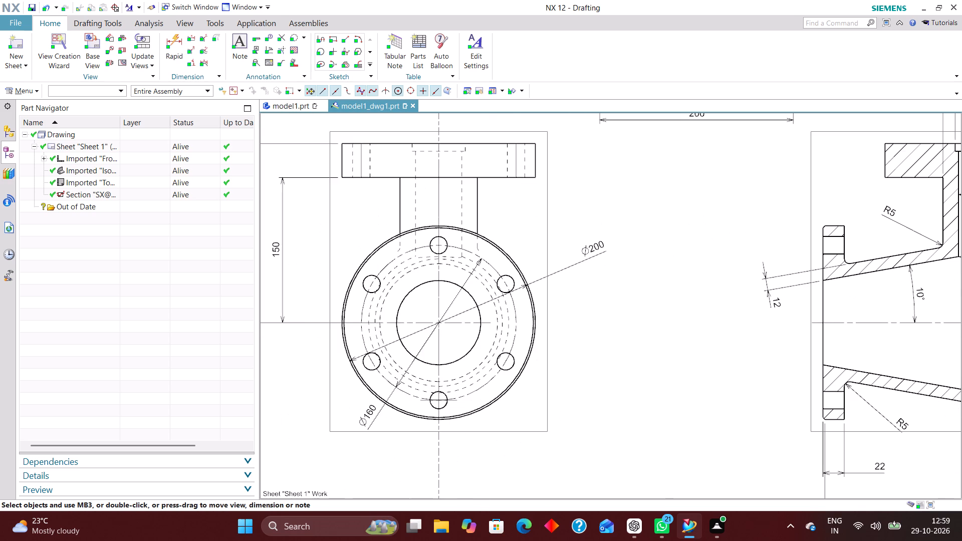
scroll(394, 299, down, 3)
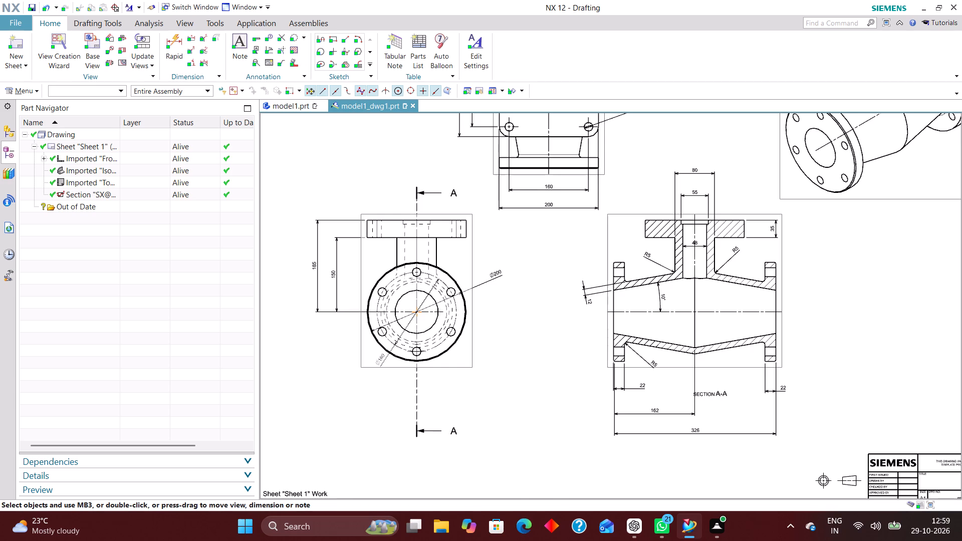
scroll(479, 260, down, 3)
scroll(612, 283, down, 1)
scroll(562, 224, up, 3)
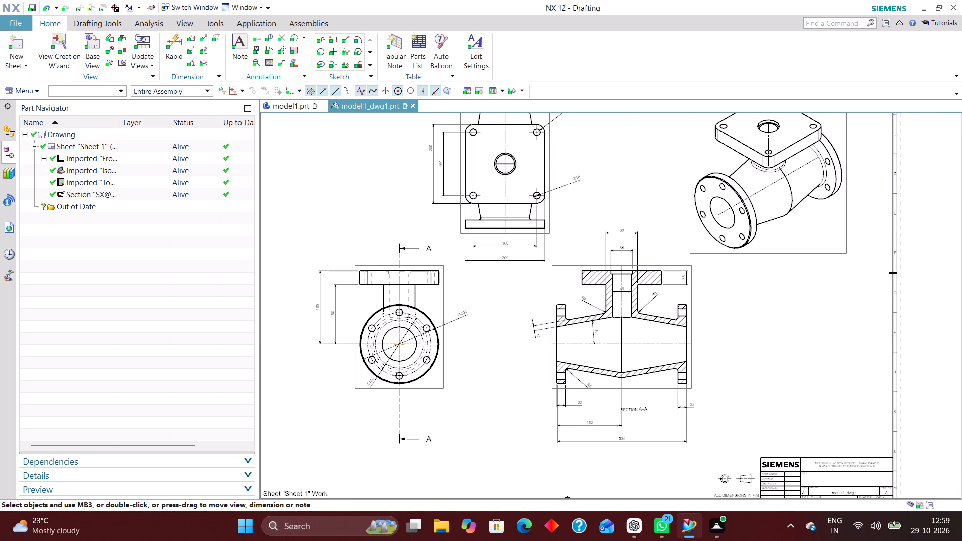
right_drag(773, 313, 742, 348)
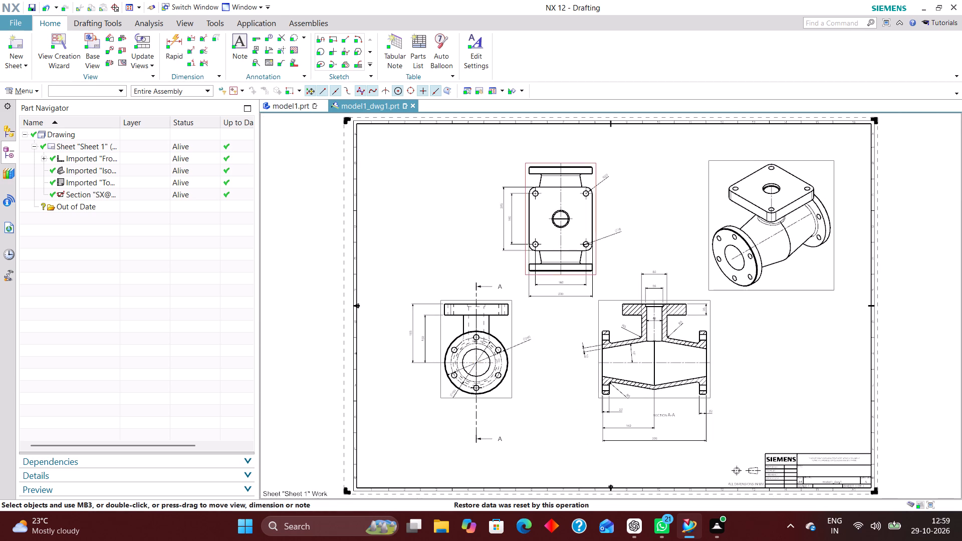
drag(575, 161, 562, 149)
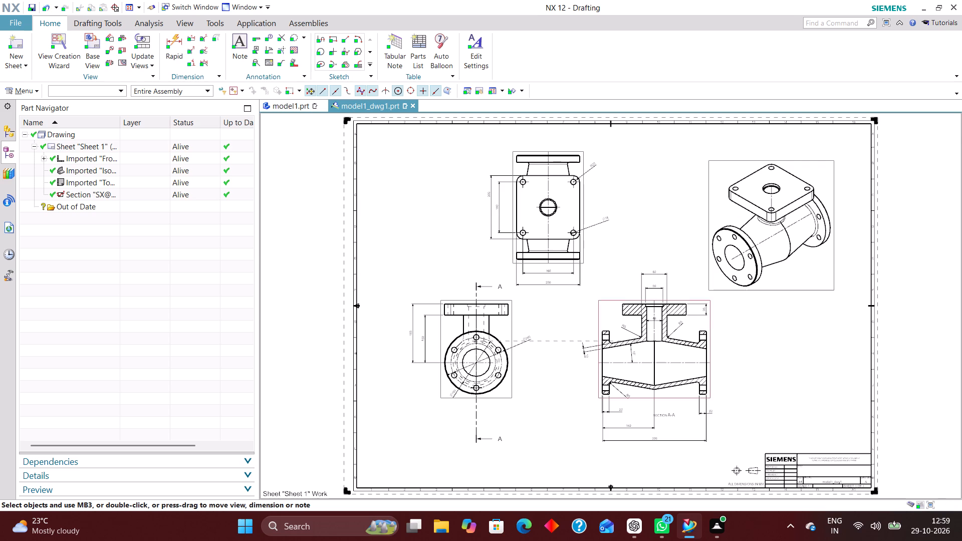
Add an 8 mm depth dimension to the 55 mm counterbore in section view A-A using the Inferred method, placed above the top flange's right side.
scroll(688, 352, up, 3)
scroll(641, 286, up, 2)
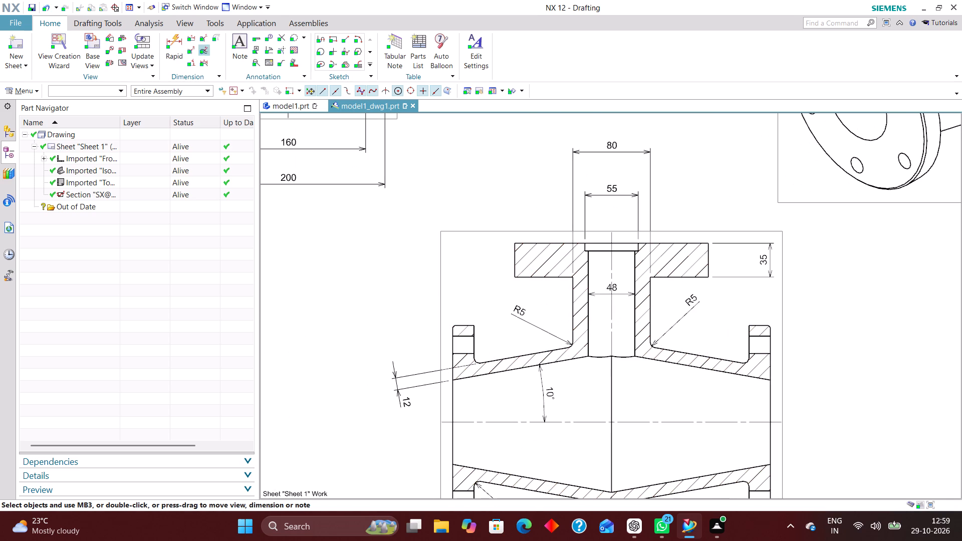
click(175, 42)
scroll(709, 252, up, 4)
click(245, 141)
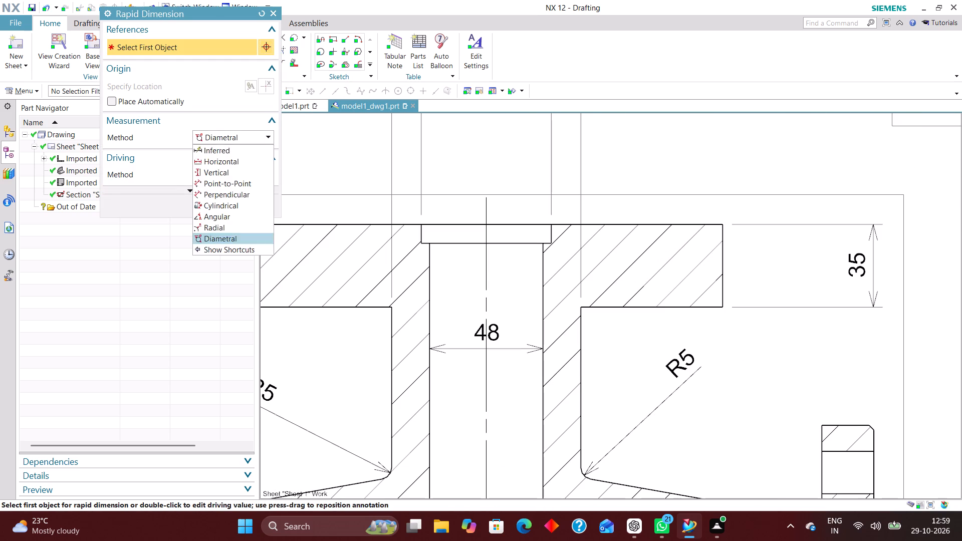
click(246, 151)
scroll(569, 246, up, 3)
click(536, 241)
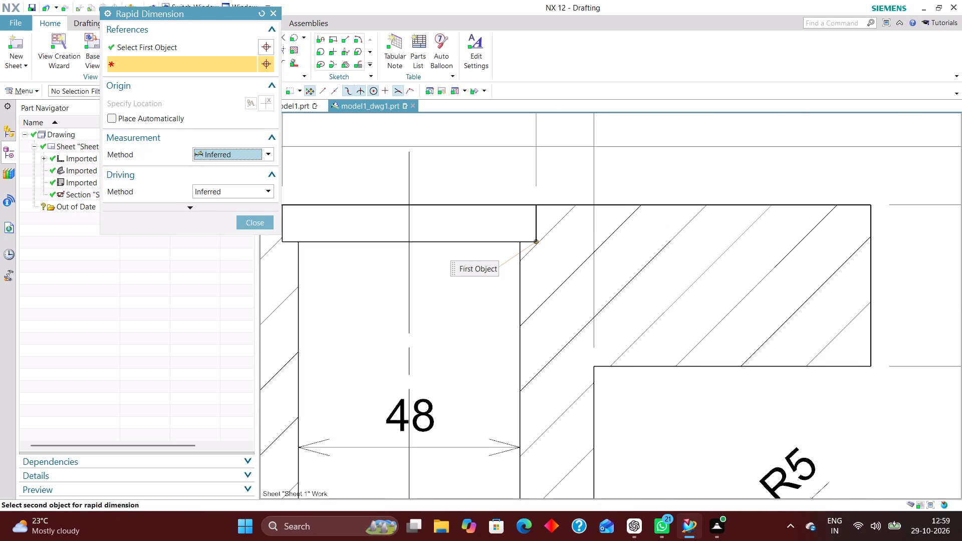
click(536, 205)
scroll(766, 220, down, 4)
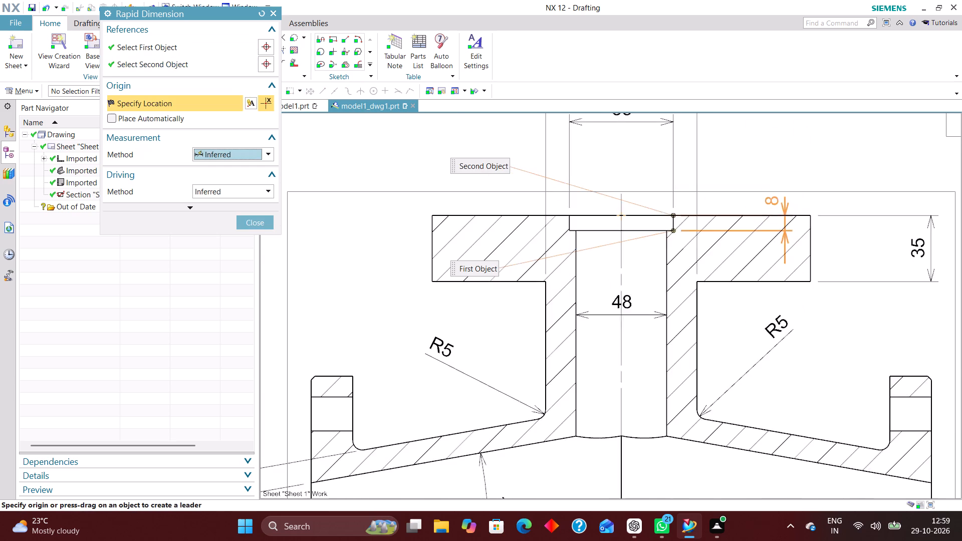
scroll(772, 193, up, 2)
click(776, 158)
scroll(697, 202, down, 4)
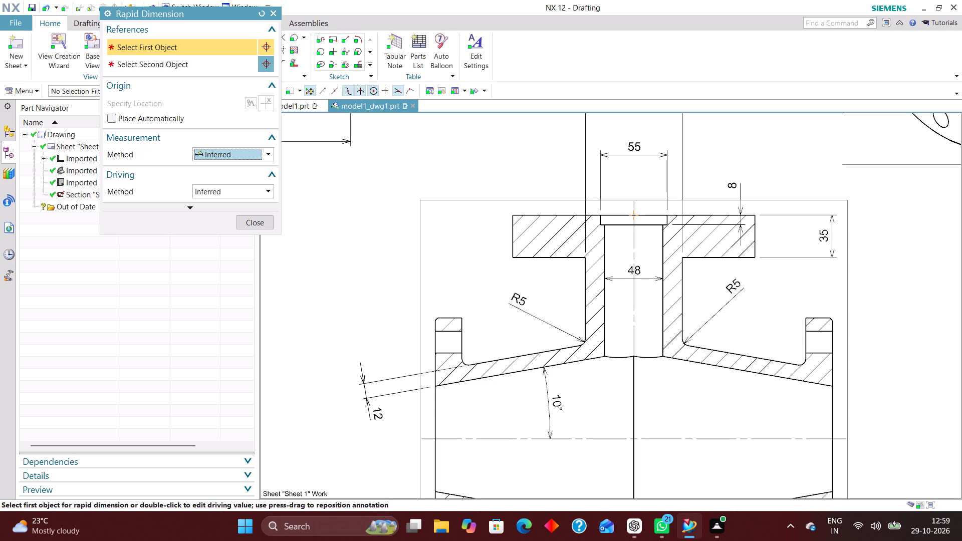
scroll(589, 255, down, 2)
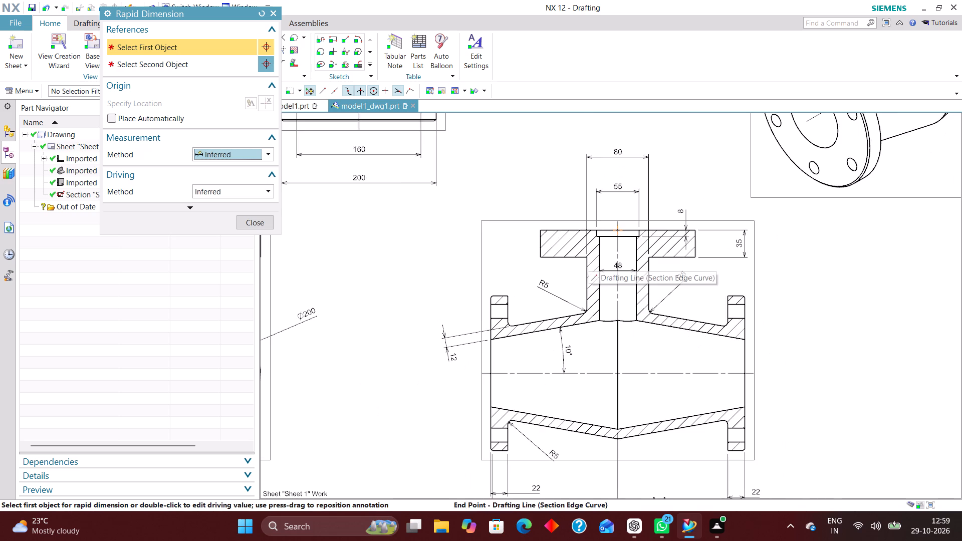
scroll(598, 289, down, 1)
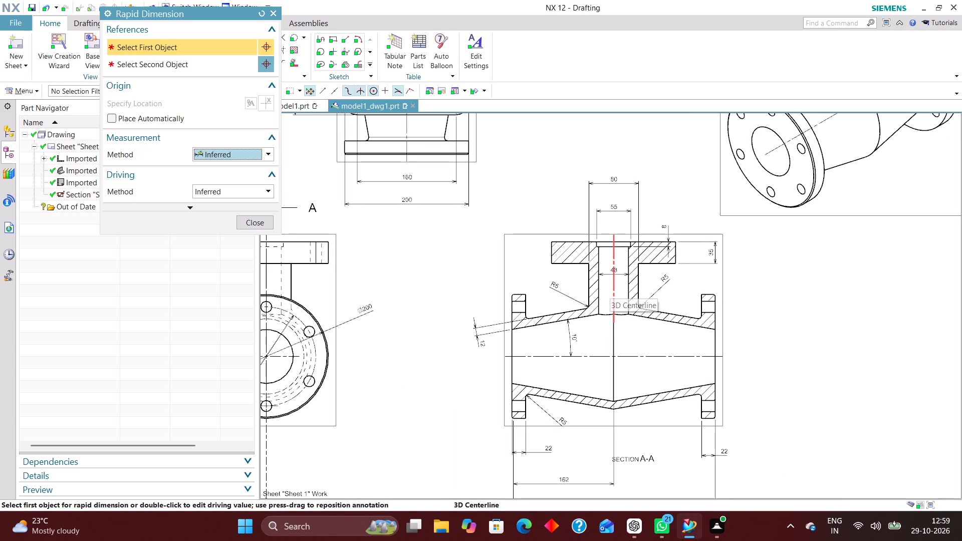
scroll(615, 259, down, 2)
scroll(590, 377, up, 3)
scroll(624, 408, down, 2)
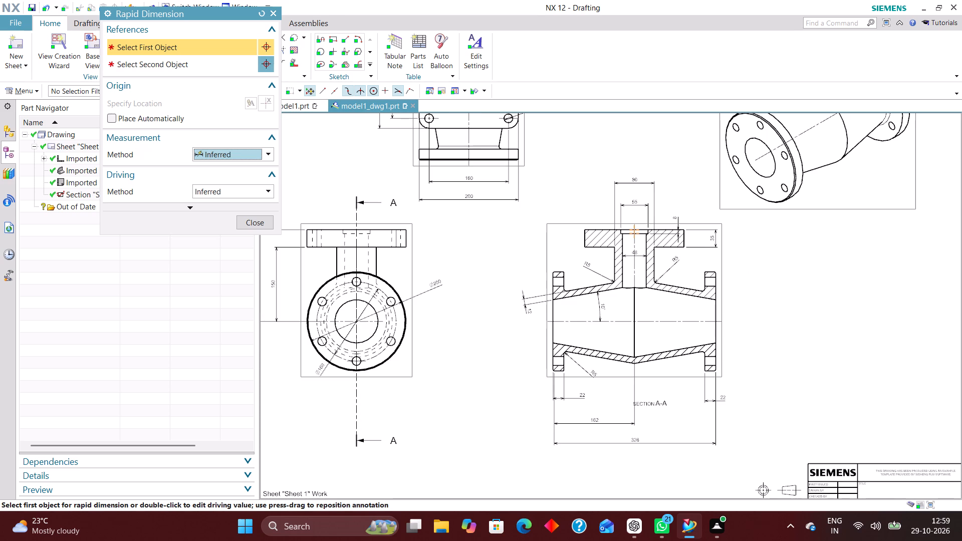
Review the dimensioned views on the sheet for completeness and leave the Rapid Dimension command.
scroll(588, 391, down, 2)
scroll(462, 337, up, 1)
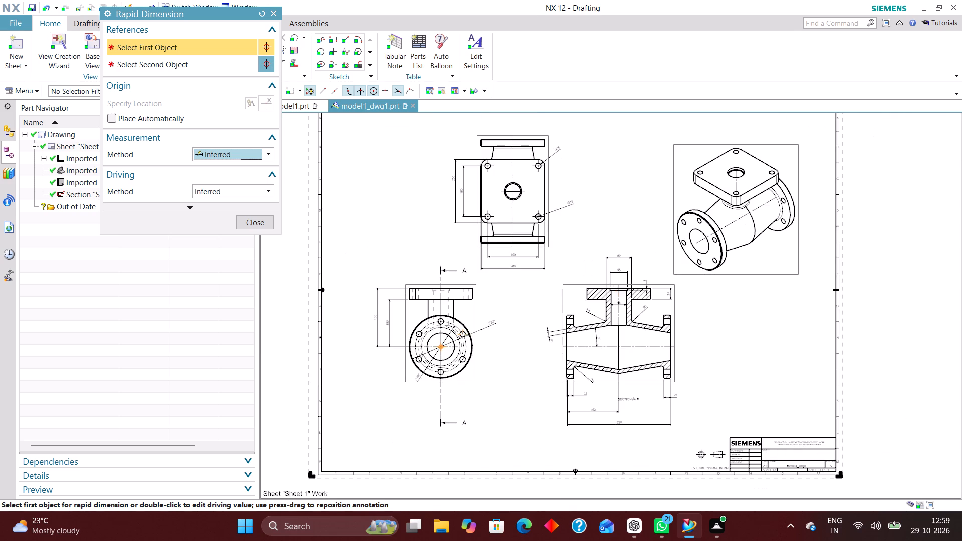
scroll(462, 337, up, 2)
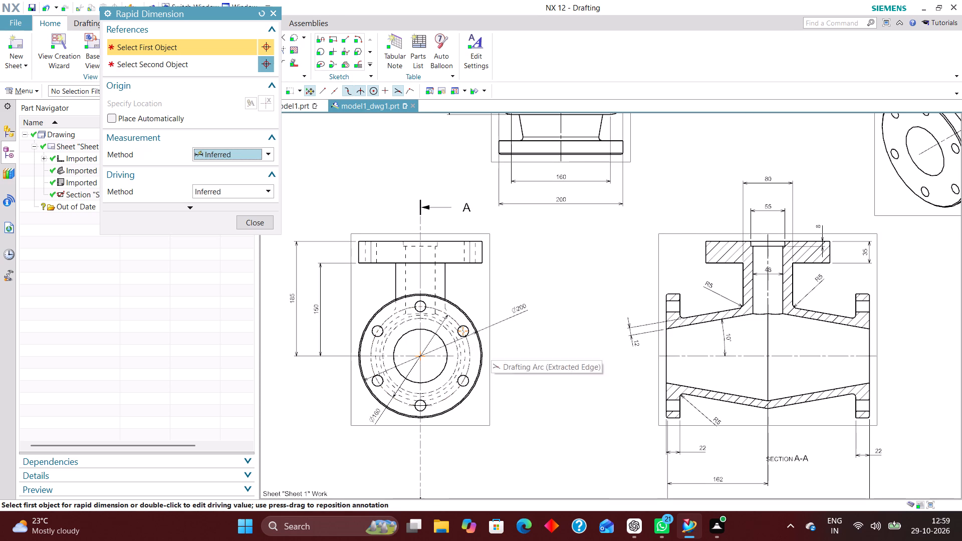
scroll(506, 383, down, 3)
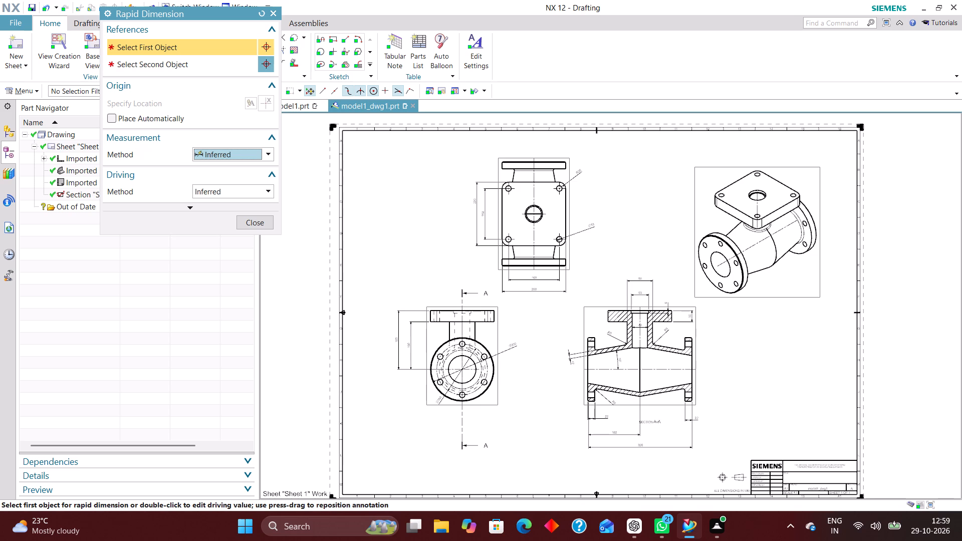
scroll(570, 240, up, 3)
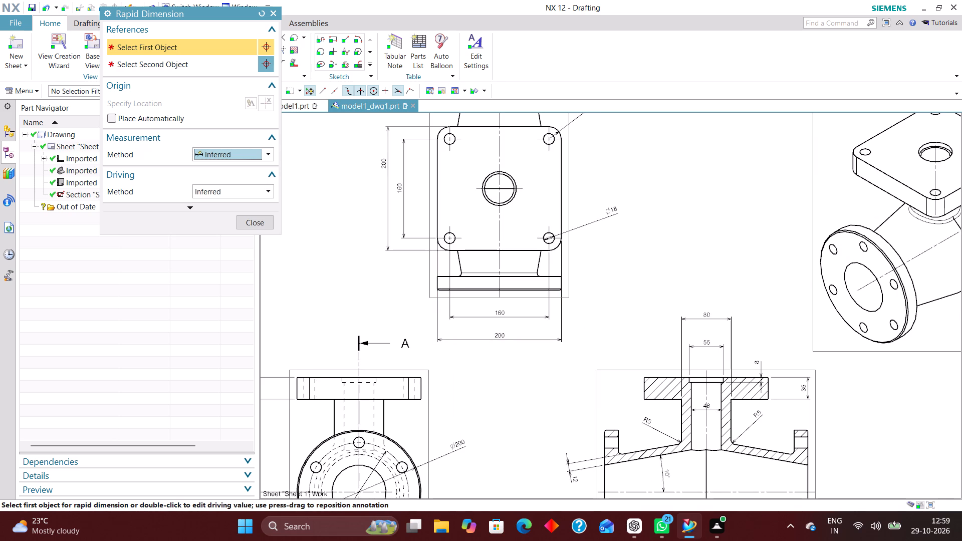
click(264, 222)
scroll(533, 323, down, 4)
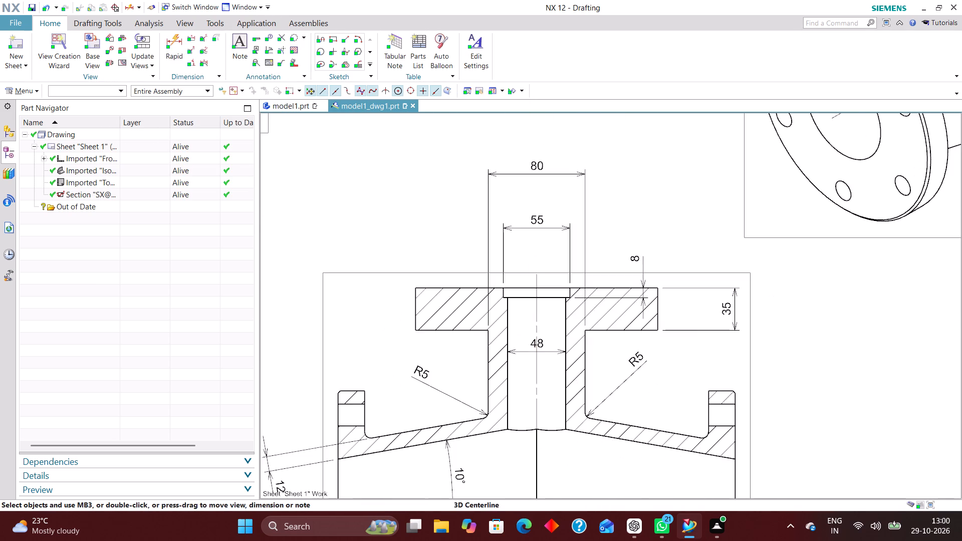
scroll(536, 318, down, 4)
scroll(386, 238, up, 1)
Change the top view's hidden line style from invisible to dashed in the view settings.
right_click(386, 244)
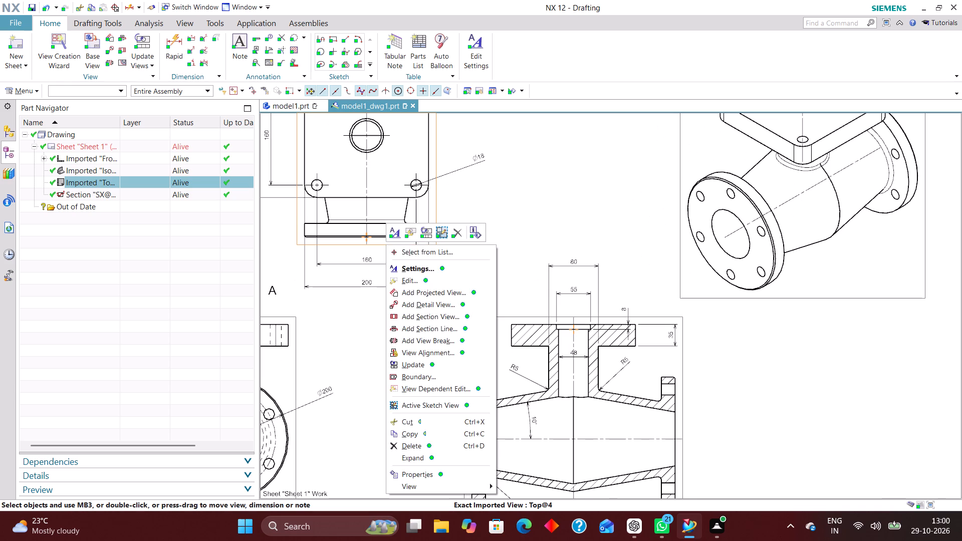
click(413, 267)
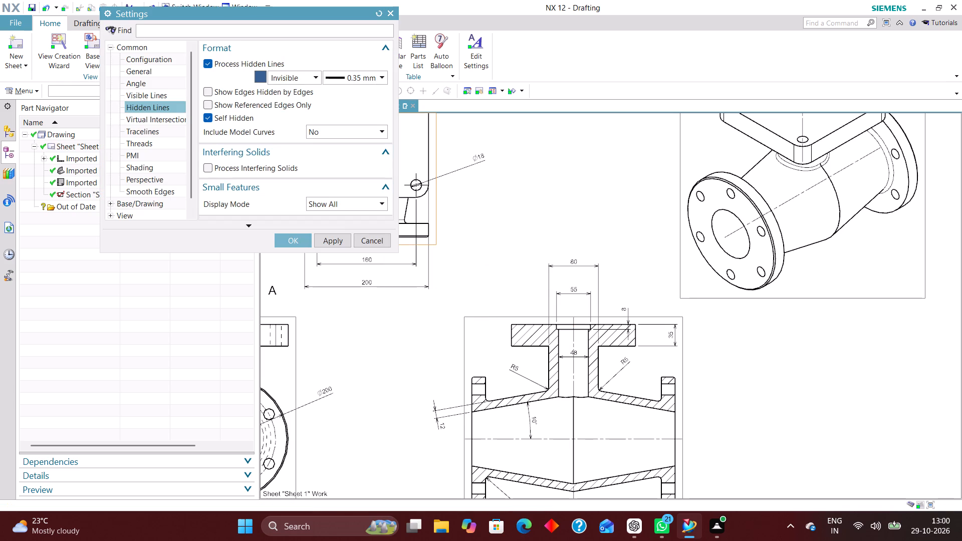
click(305, 77)
click(304, 113)
click(299, 238)
Inspect the hidden lines in the top view and the layout of all views across the sheet.
scroll(443, 304, down, 4)
scroll(408, 218, up, 5)
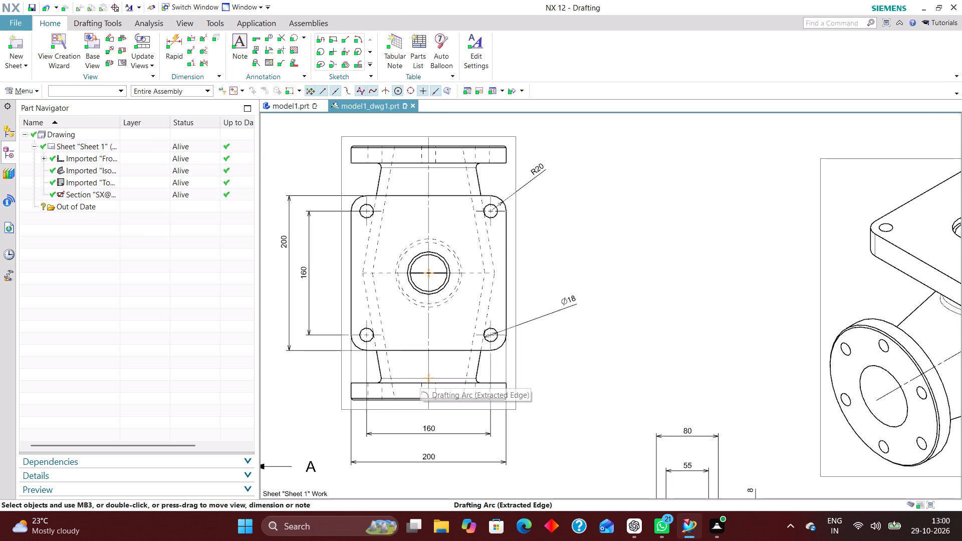
scroll(479, 380, down, 2)
scroll(458, 340, up, 4)
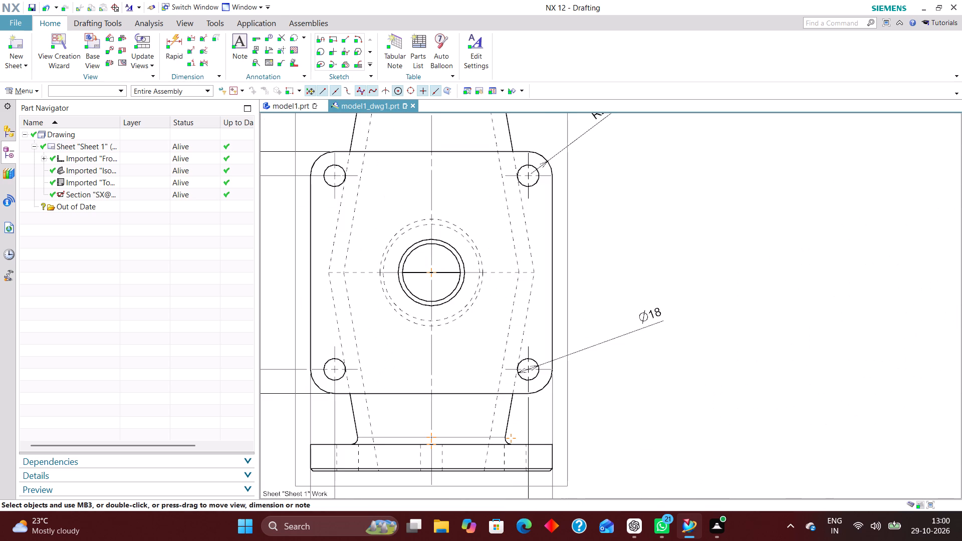
scroll(474, 307, down, 7)
right_drag(579, 277, 549, 323)
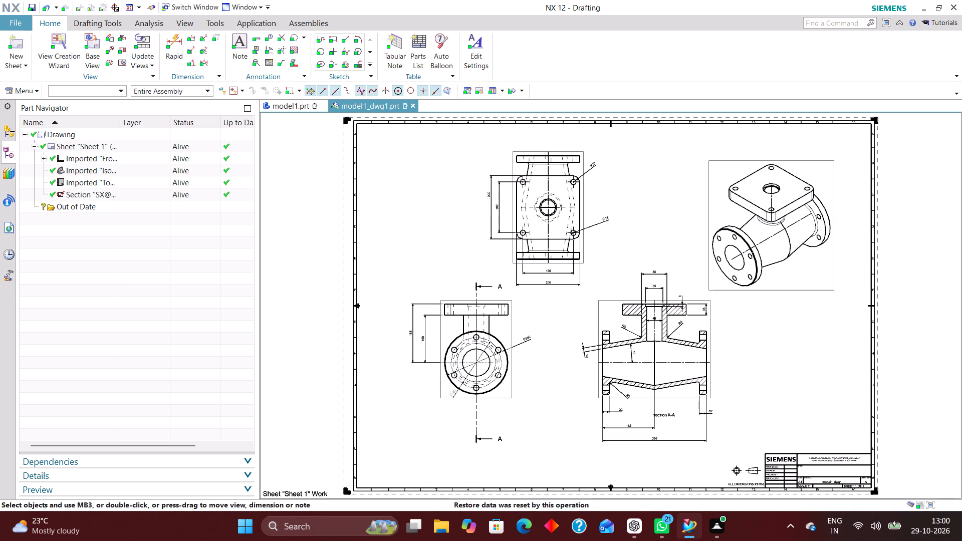
scroll(520, 377, up, 2)
scroll(421, 348, down, 1)
click(444, 435)
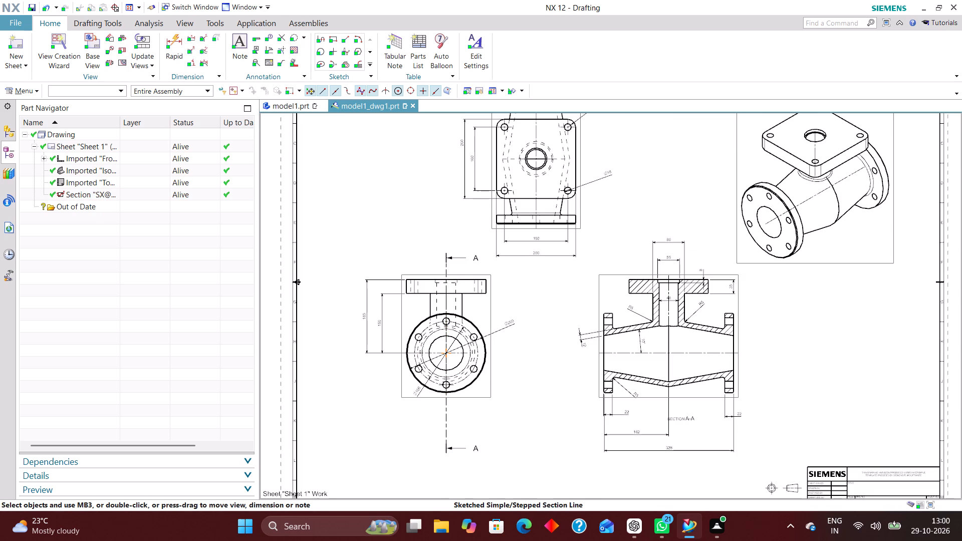
click(545, 430)
scroll(395, 386, down, 1)
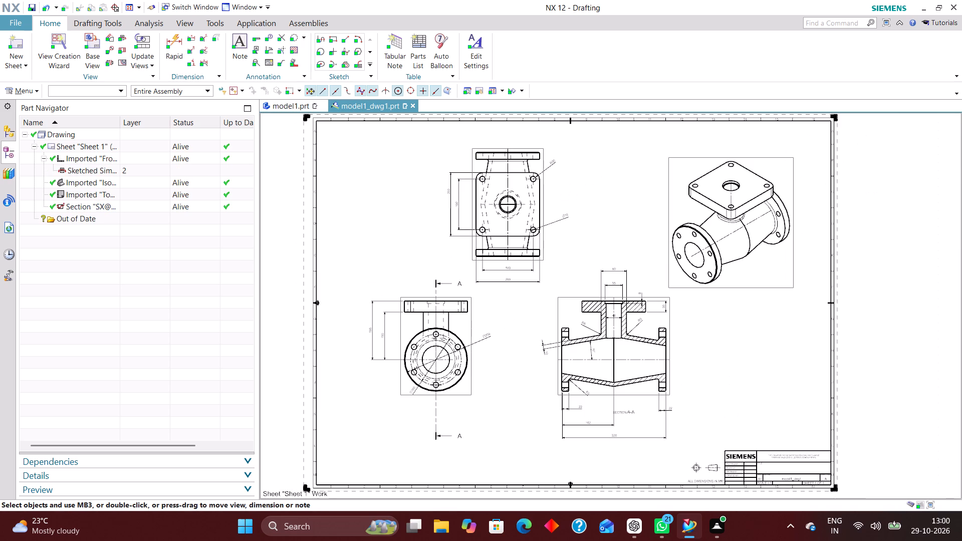
right_drag(758, 336, 738, 386)
Edit Sheet 1 to use first angle projection.
right_click(304, 415)
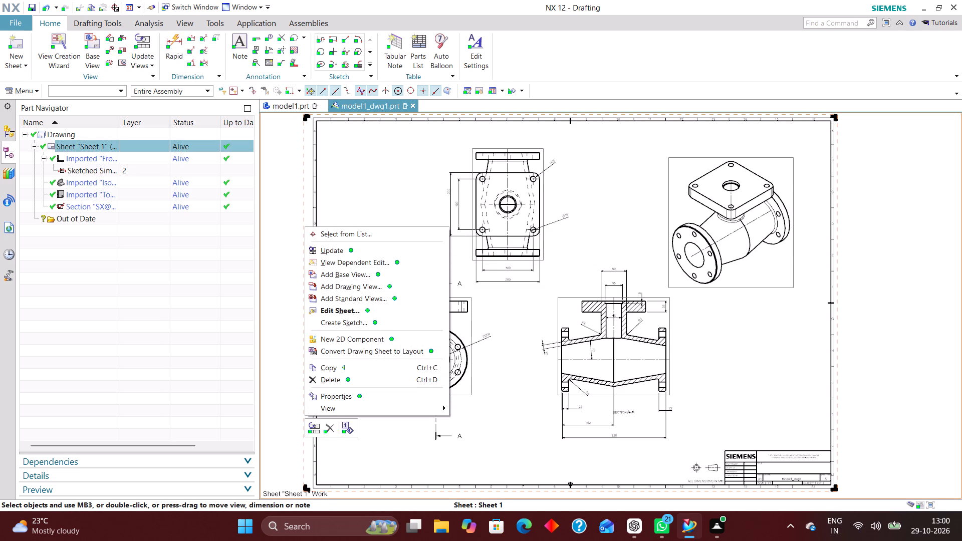
click(351, 308)
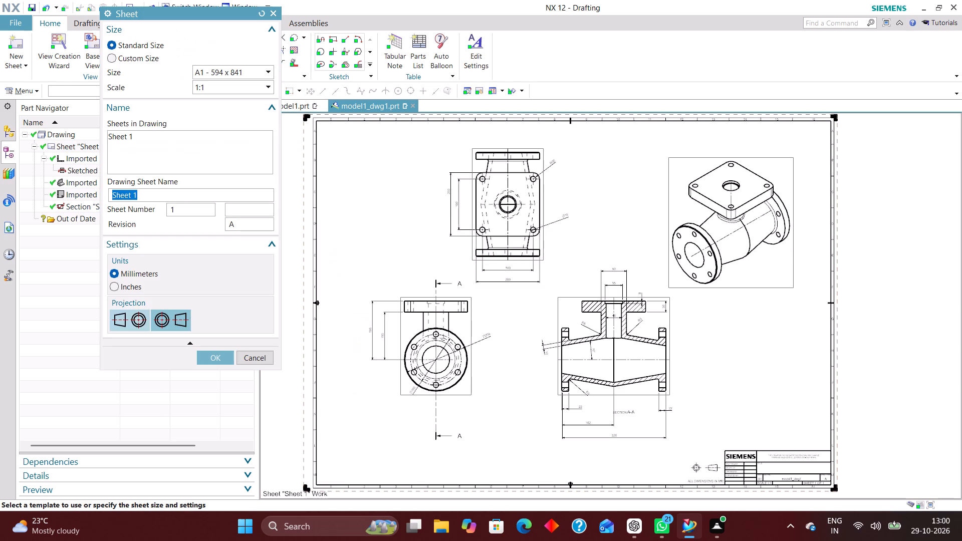
click(133, 316)
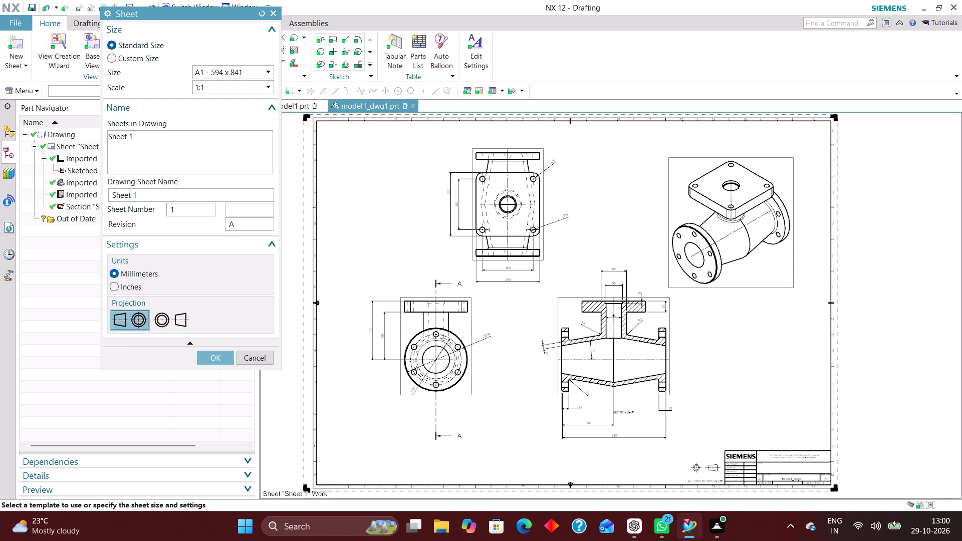
click(210, 356)
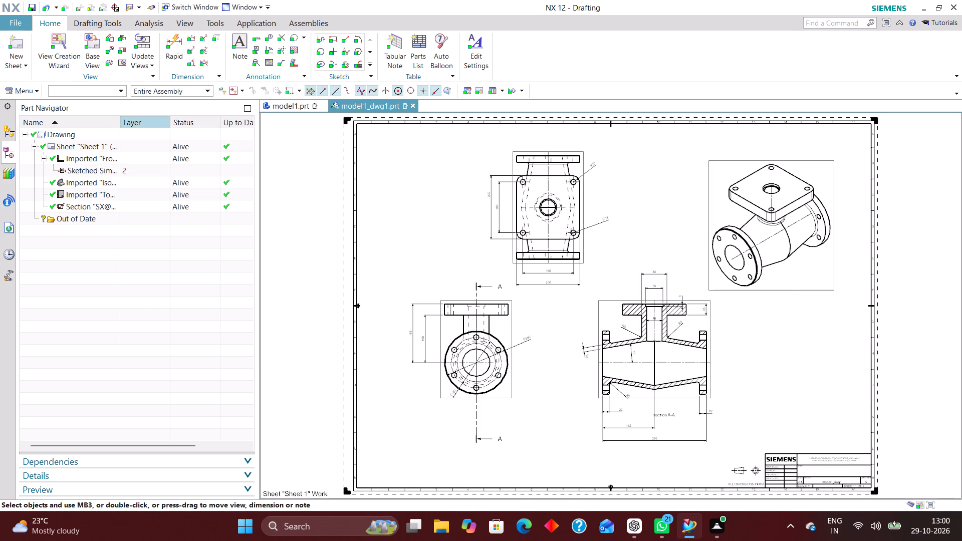
Turn on the view label for the isometric view and set its view label type to Name.
right_click(789, 292)
click(813, 67)
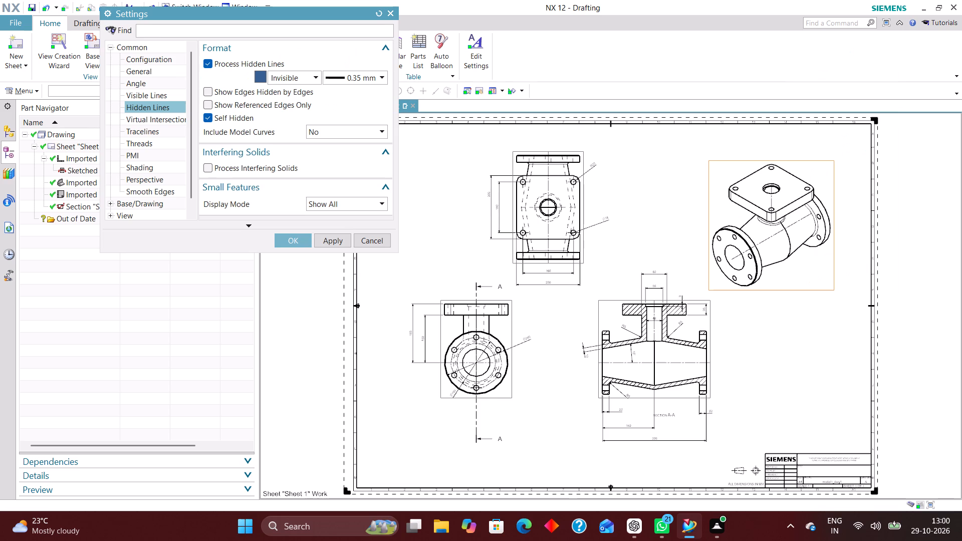
scroll(148, 135, down, 2)
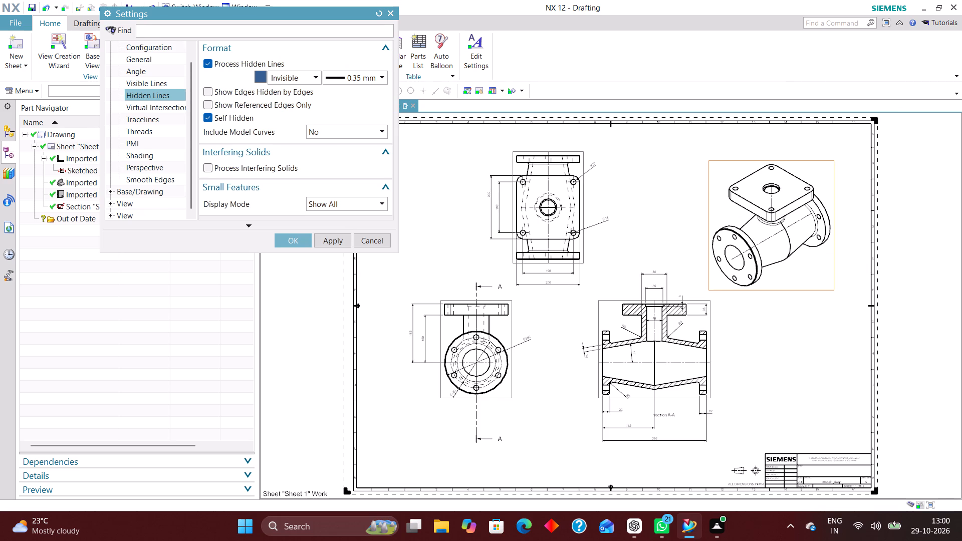
scroll(148, 137, down, 3)
click(151, 193)
click(234, 62)
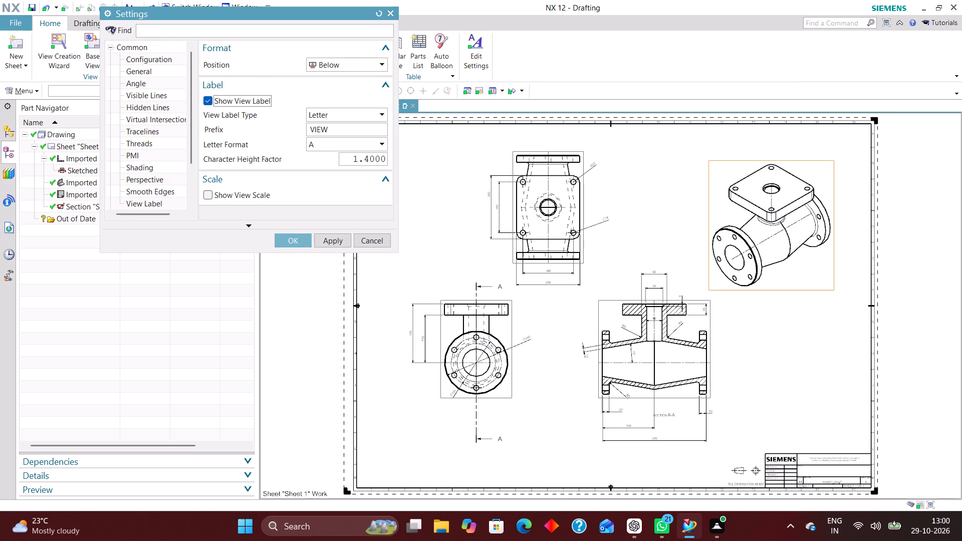
click(350, 119)
click(348, 130)
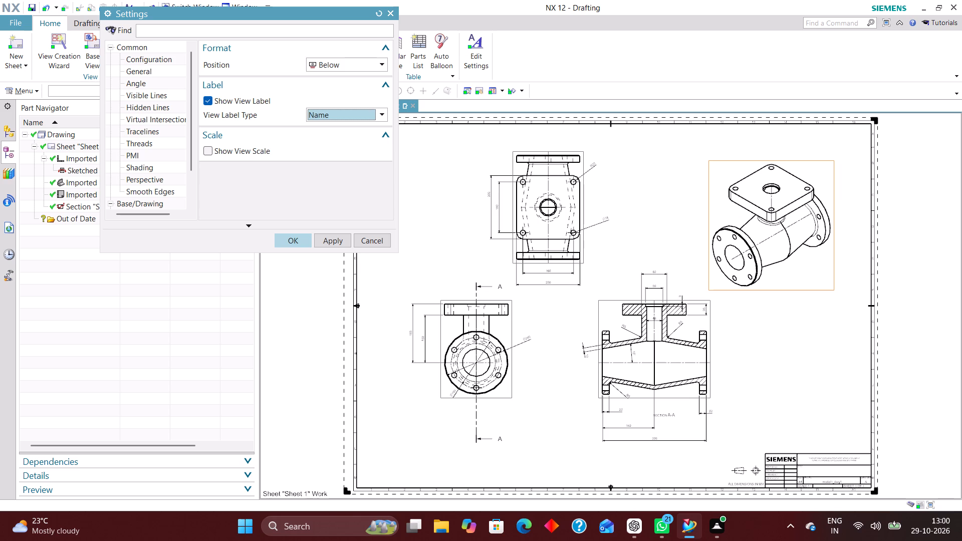
click(290, 239)
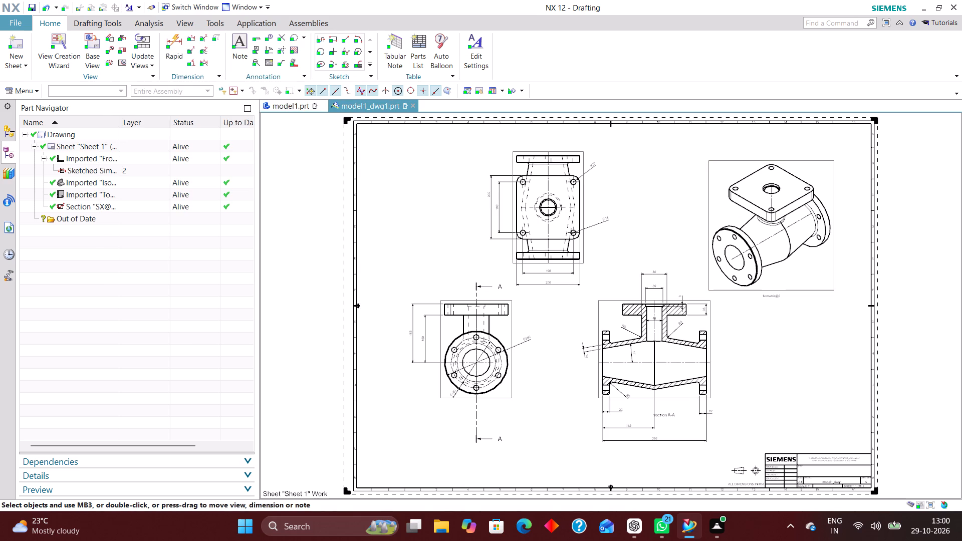
Turn on the view label for the top view with the view label type set to Name.
right_click(585, 262)
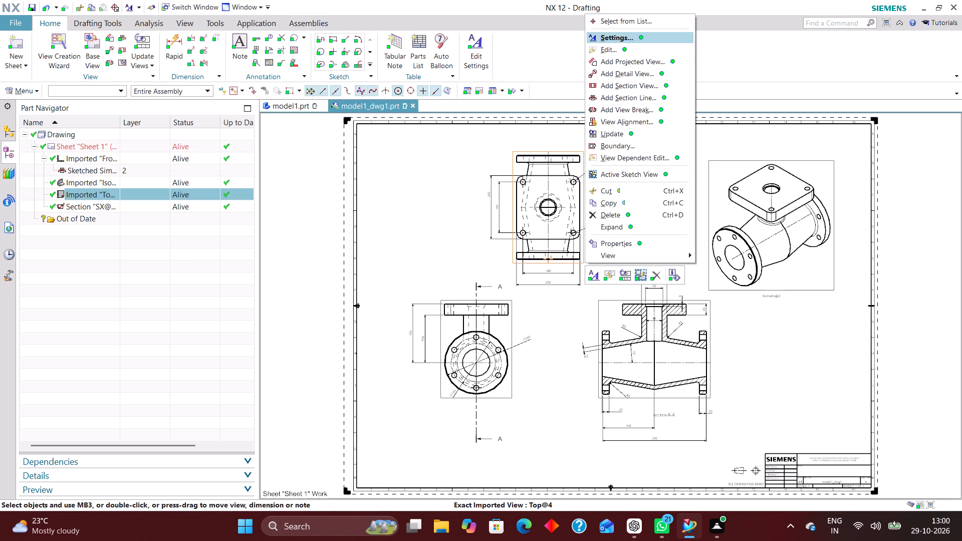
click(622, 41)
click(213, 65)
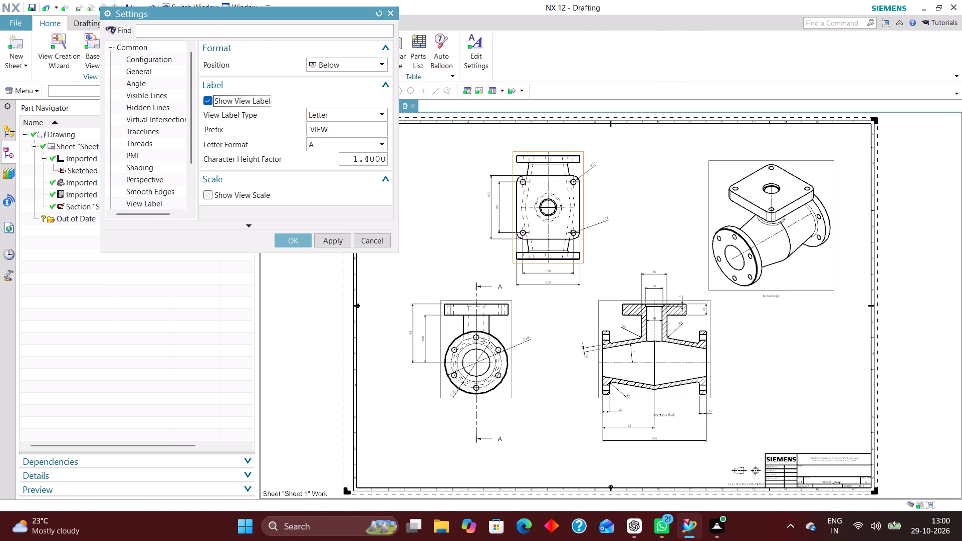
click(342, 114)
click(341, 128)
click(290, 242)
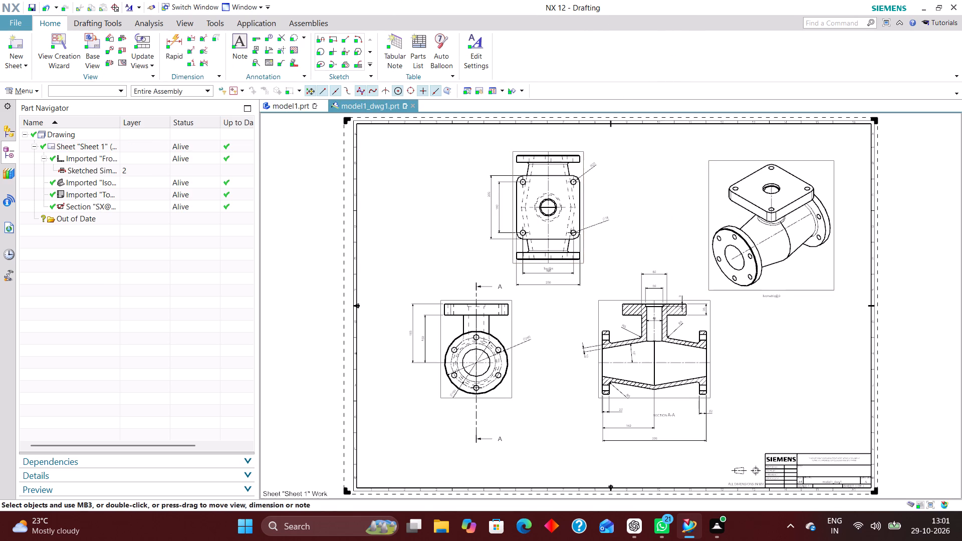
Turn on the view label for the front view with the view label type set to Name.
right_click(503, 398)
click(544, 175)
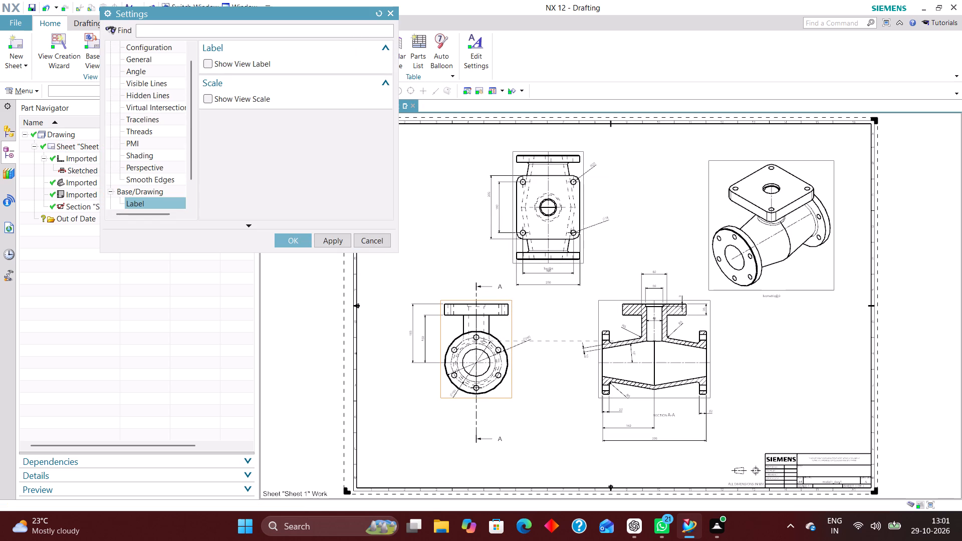
click(207, 62)
click(339, 115)
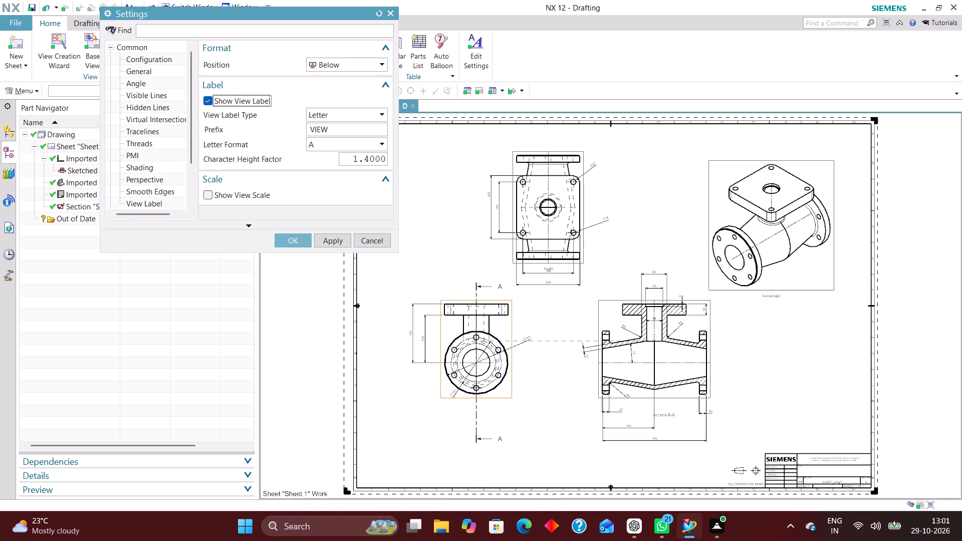
click(339, 126)
click(294, 240)
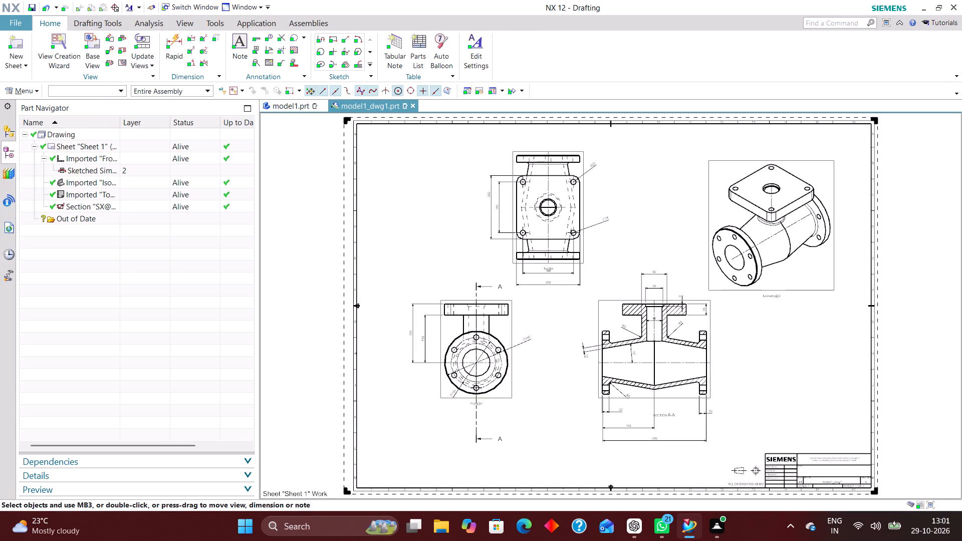
Change the section view's label type from Letter to Name in its section label settings.
right_click(633, 402)
click(666, 200)
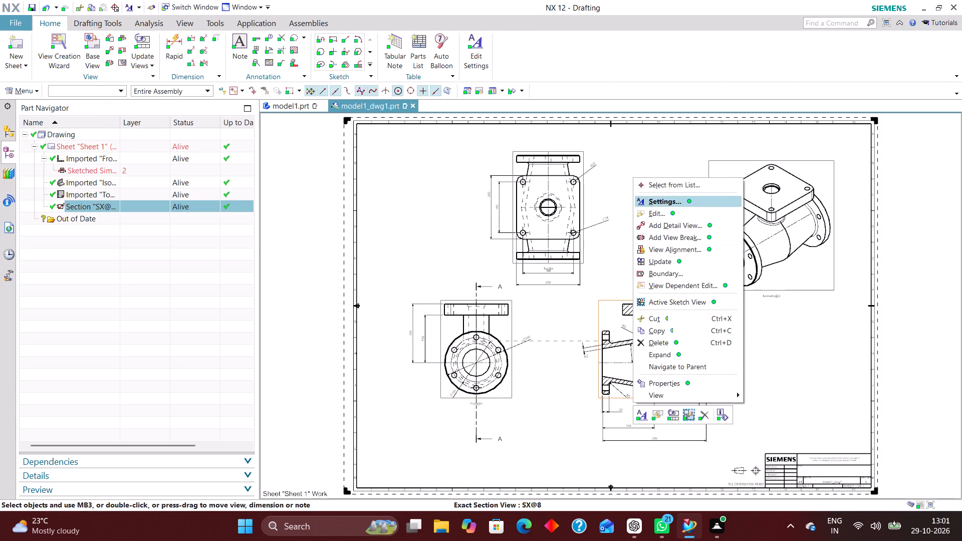
scroll(152, 165, down, 4)
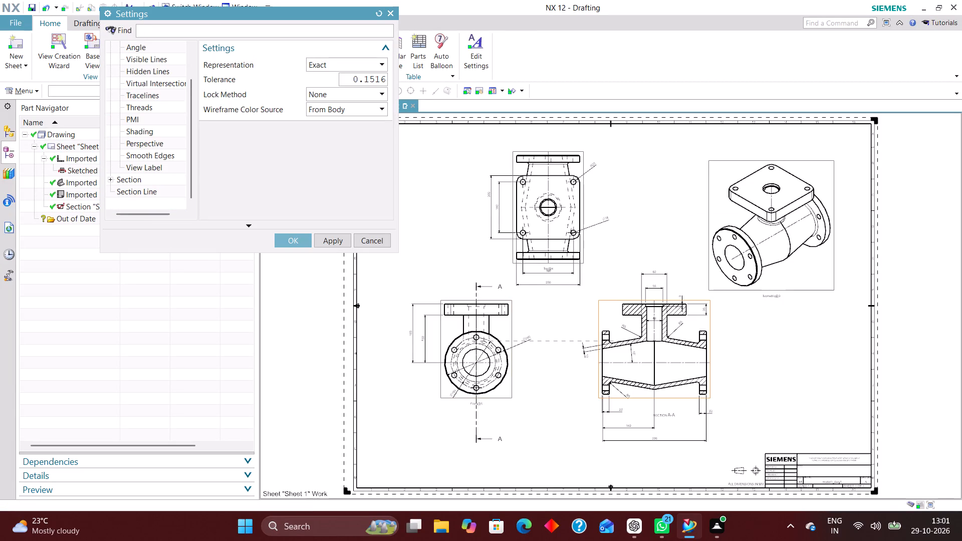
click(155, 177)
click(157, 203)
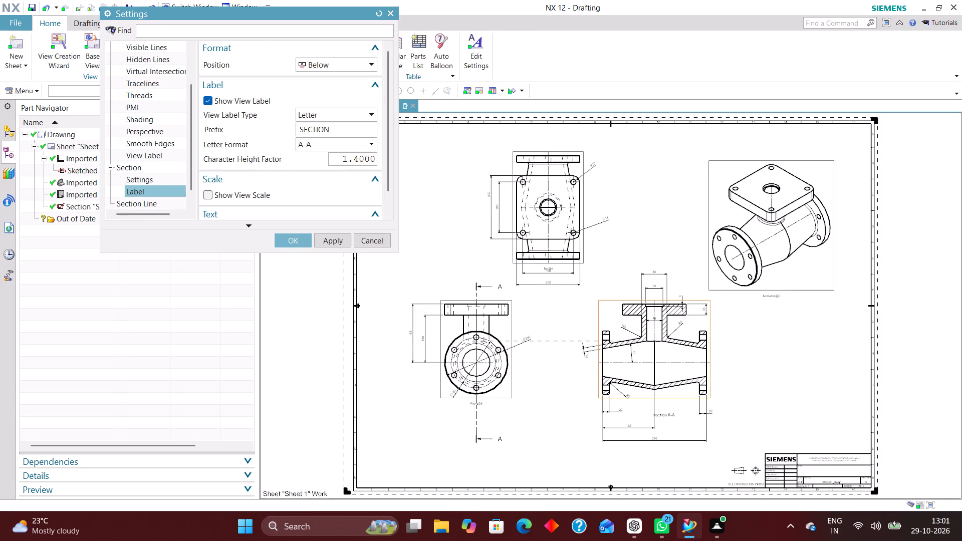
click(328, 115)
click(326, 128)
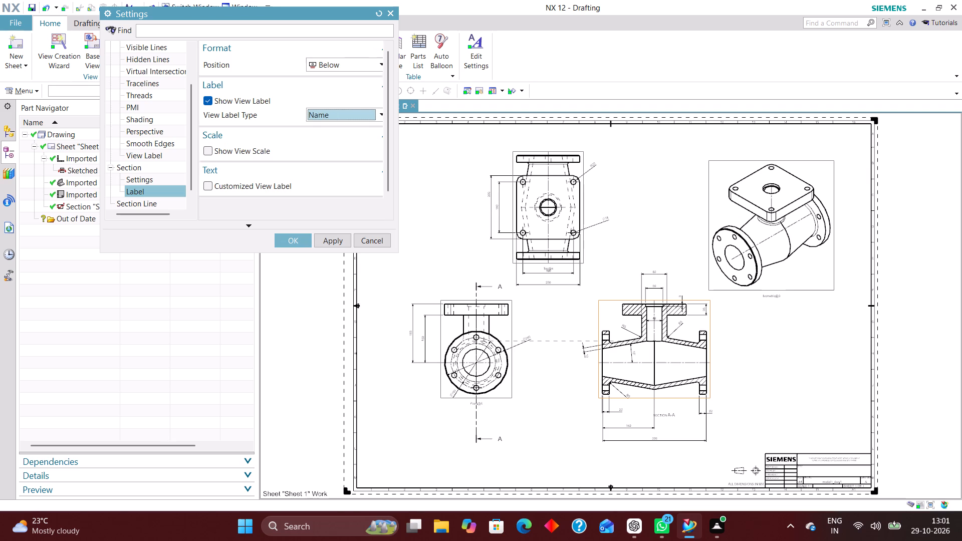
click(293, 239)
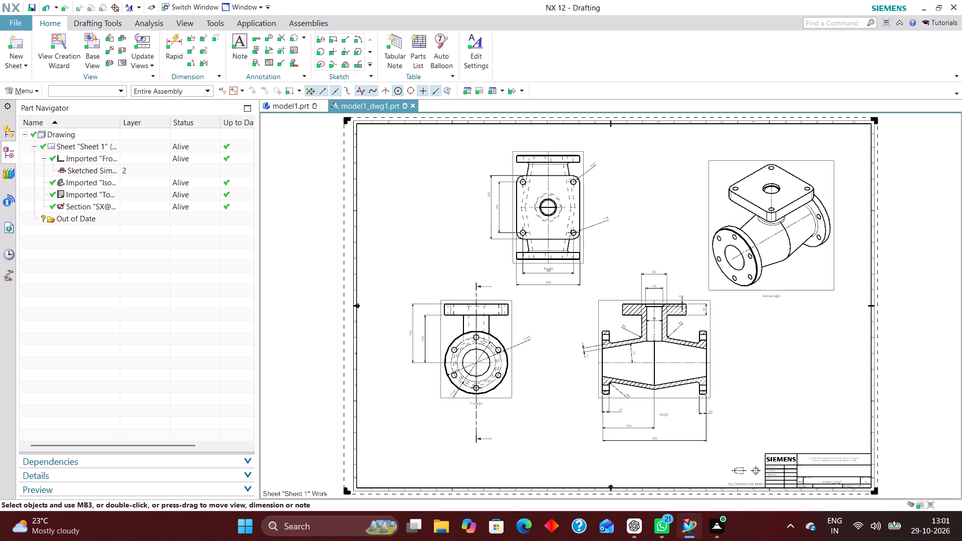
Rename the imported front view on Sheet 1 as FRONT VIEW.
scroll(544, 332, down, 2)
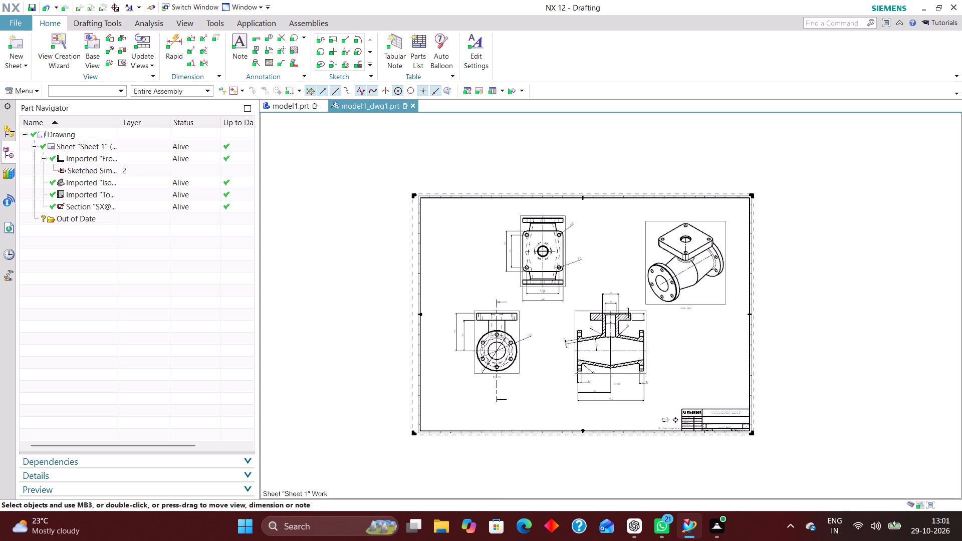
scroll(658, 360, up, 3)
click(131, 161)
right_click(131, 161)
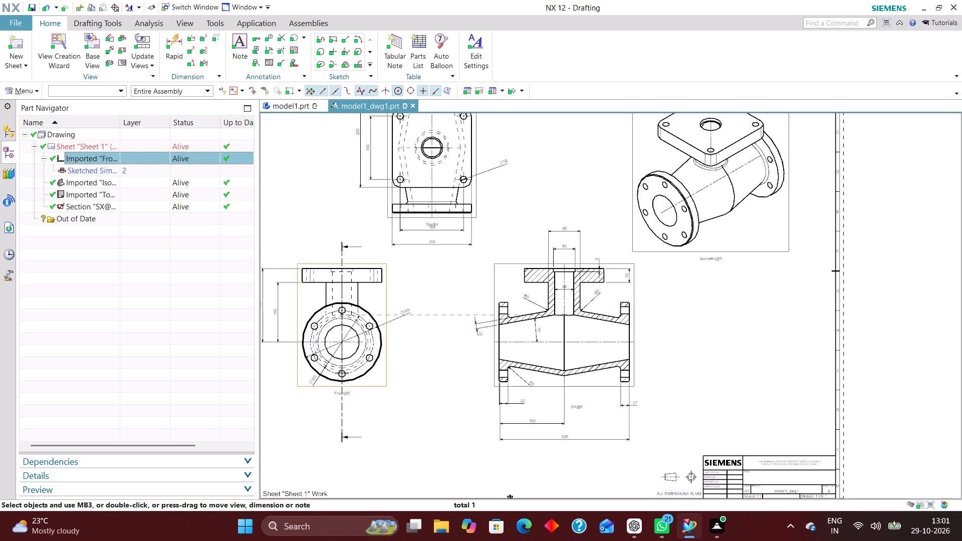
click(170, 357)
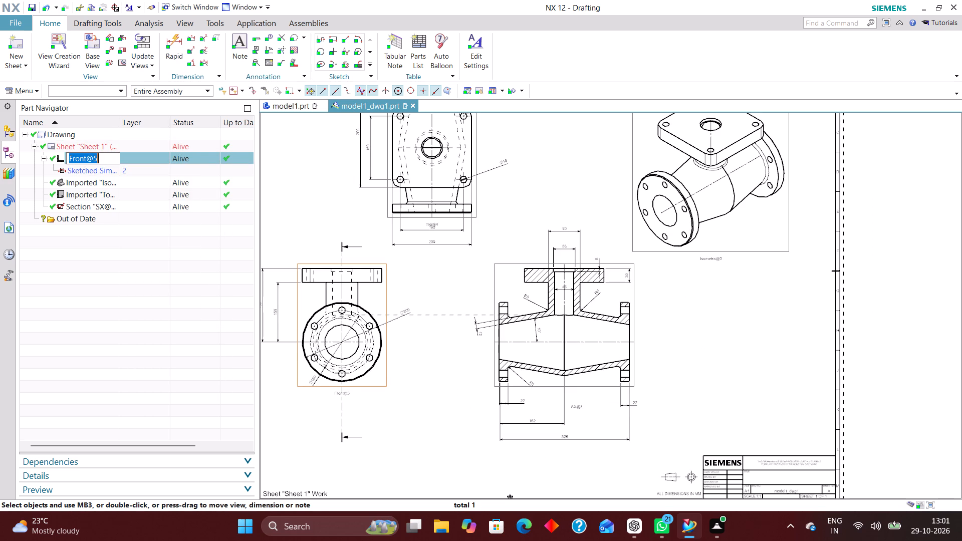
key(BackSpace)
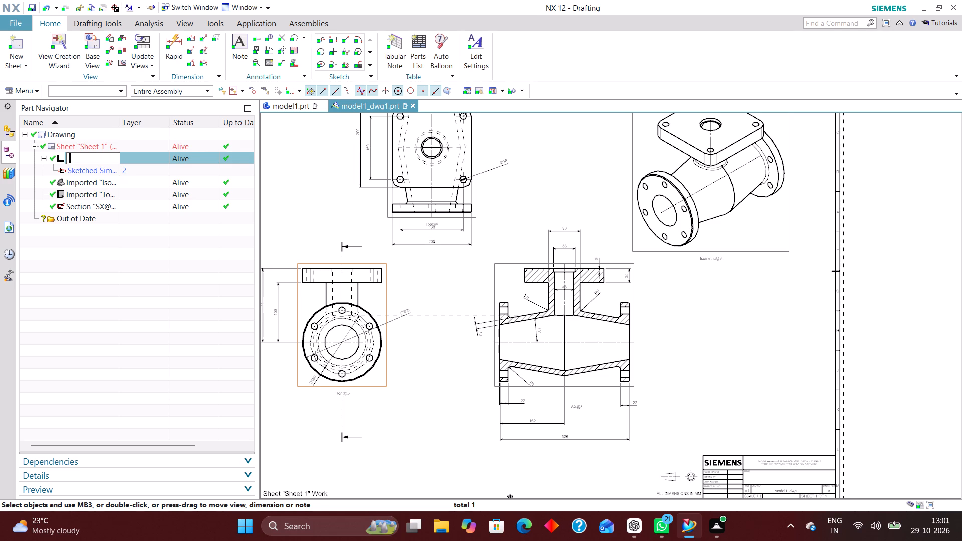
text(FRON)
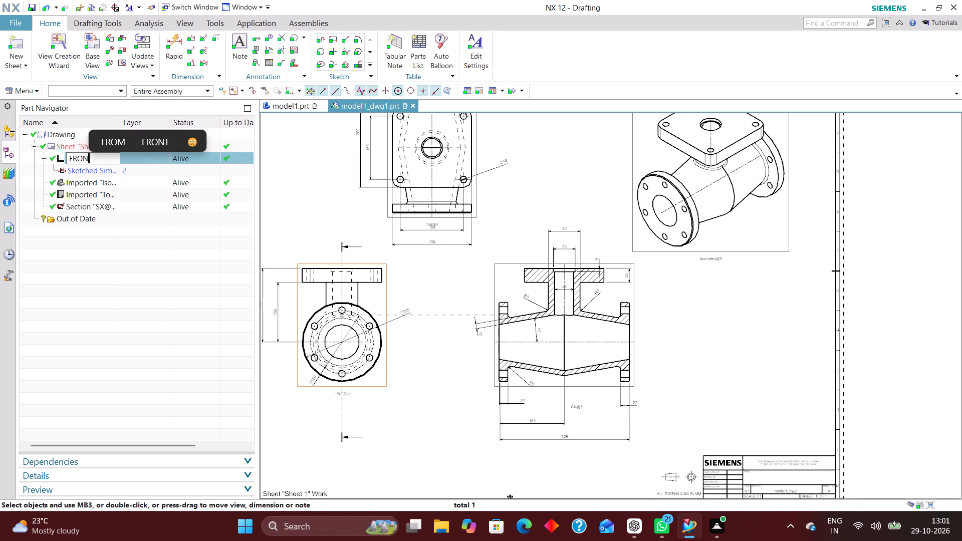
text(T VIEW)
key(Return)
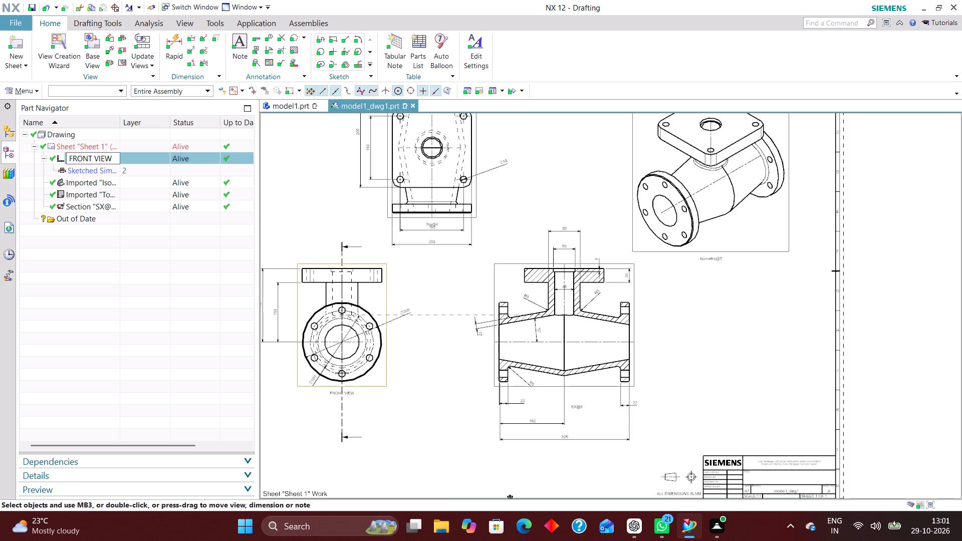
Rename the imported isometric view as ISOMETRIC VIEW.
click(121, 181)
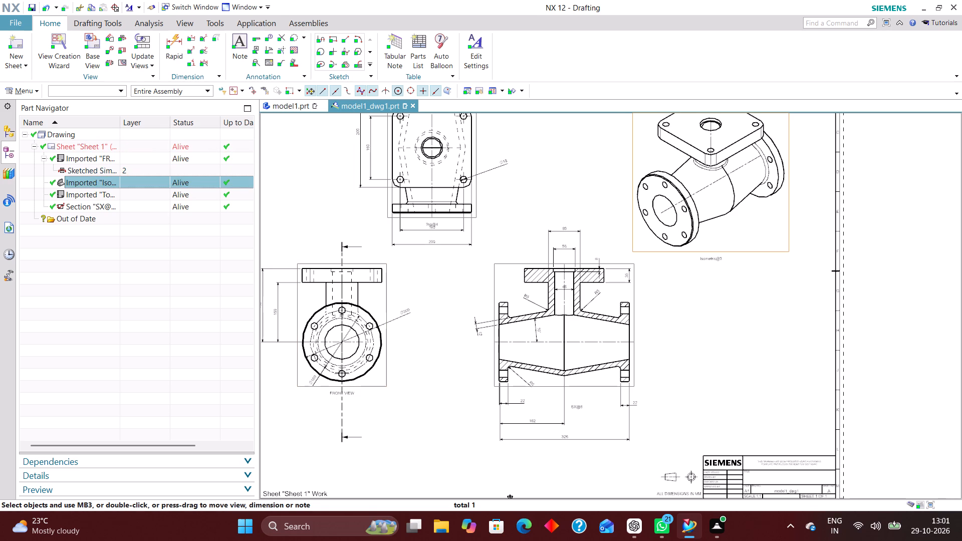
right_click(121, 181)
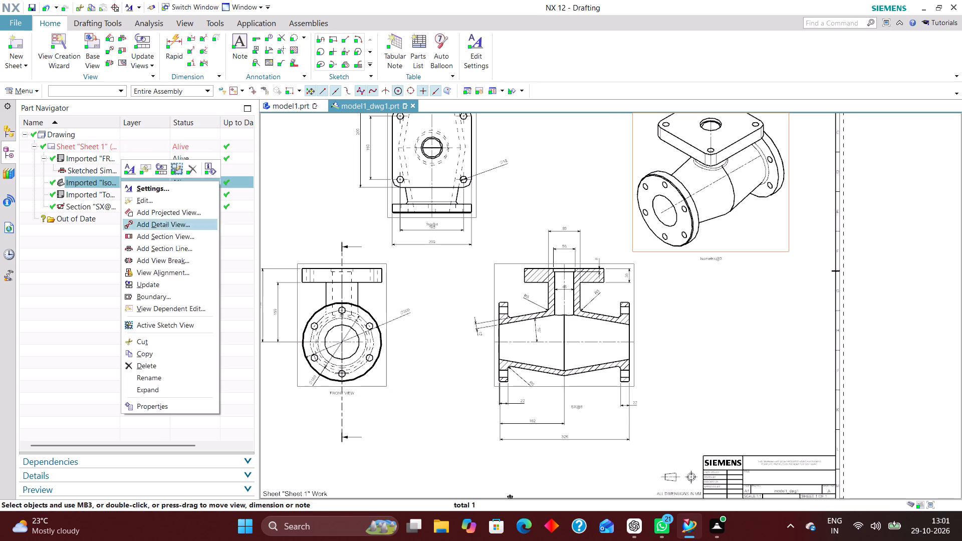
click(159, 376)
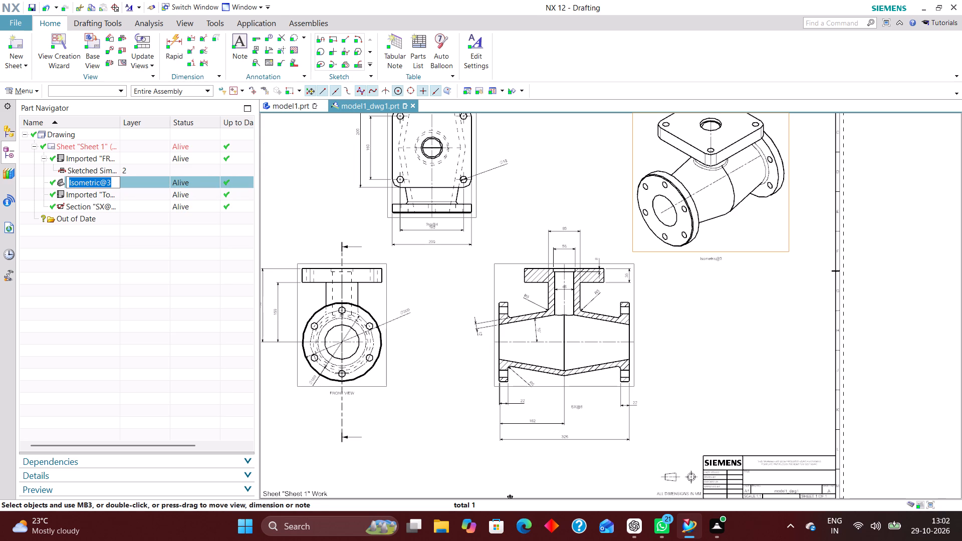
text(ISOMETRIC VIEW)
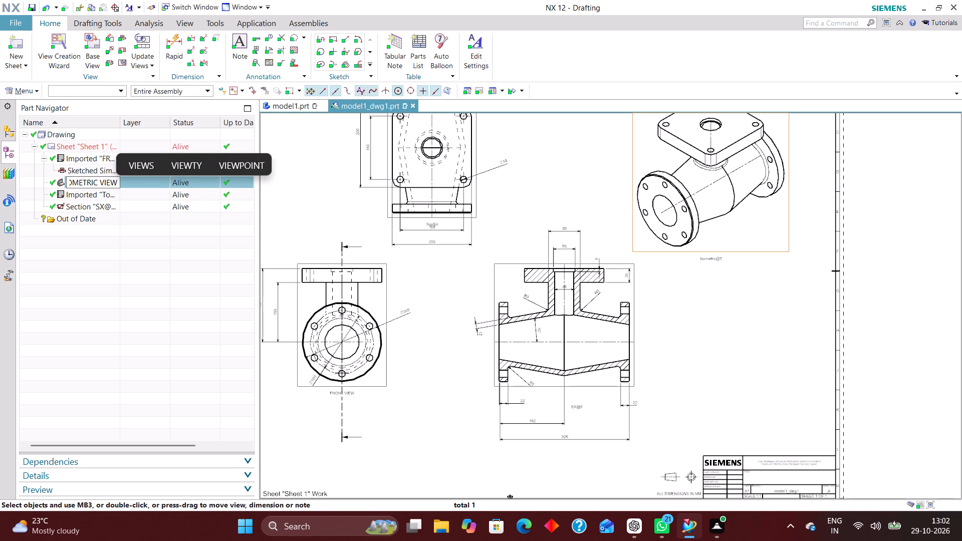
key(Return)
Rename the imported top view as TOP VIEW.
click(128, 198)
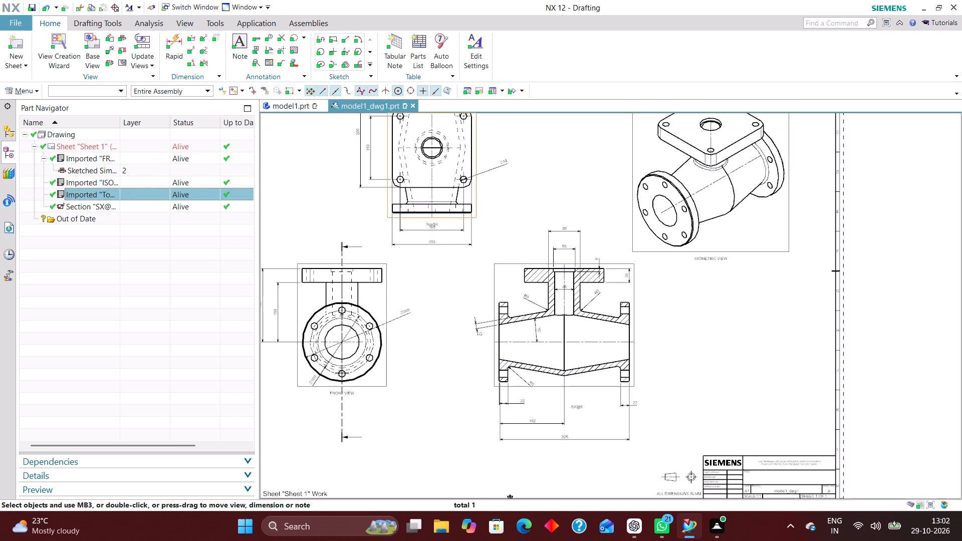
right_click(129, 196)
right_click(126, 197)
click(172, 392)
text(TO)
text(P VIEW)
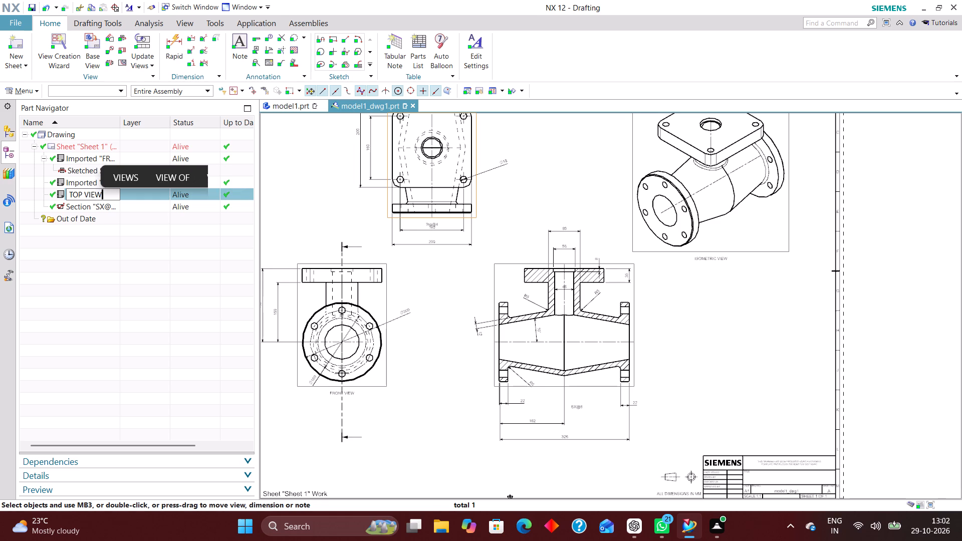
key(Return)
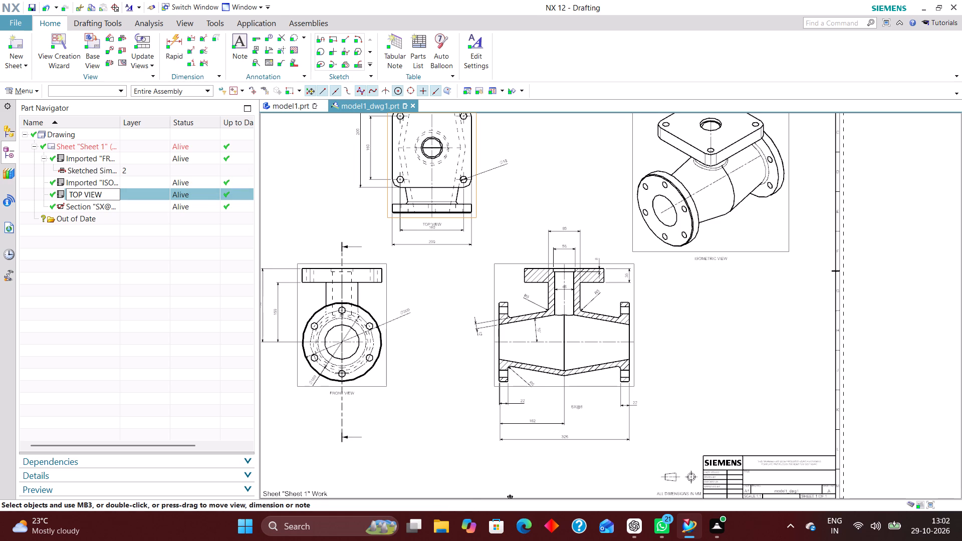
Rename the section view as SECTION VIEW A - A.
click(138, 209)
right_click(138, 208)
click(173, 370)
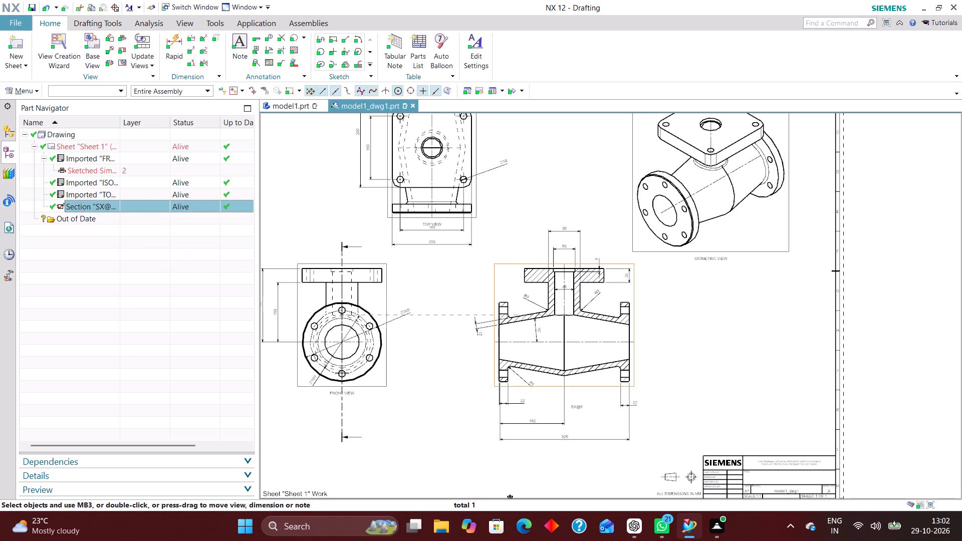
text(SE)
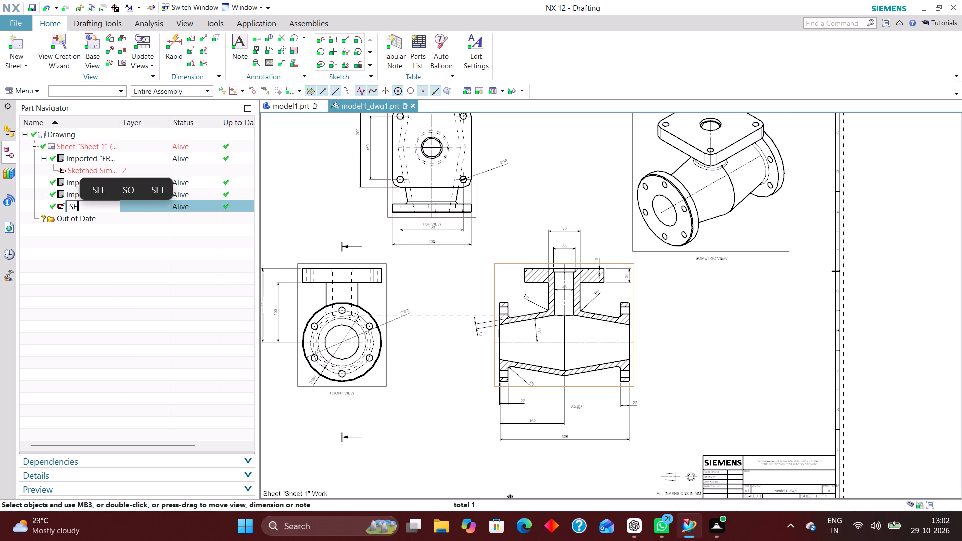
text(CTION VIEW)
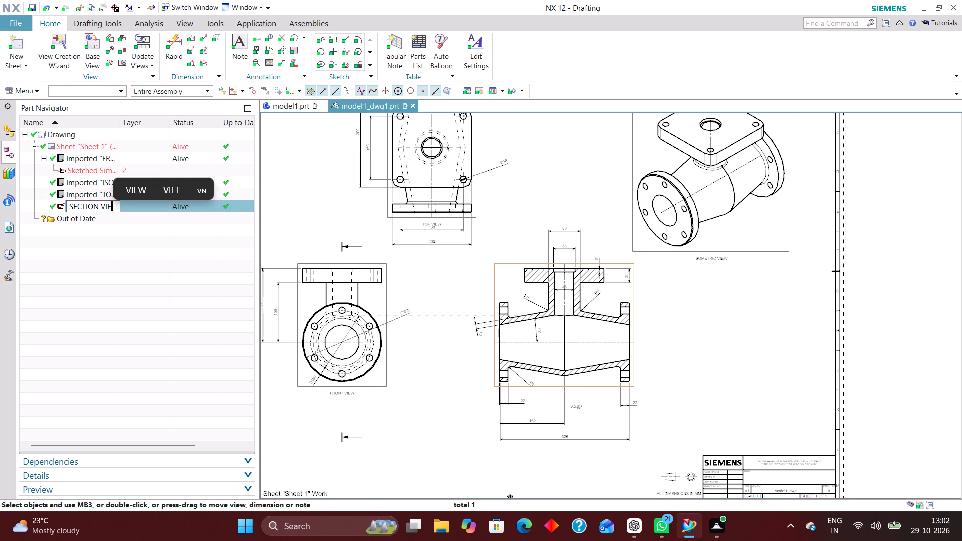
key(space)
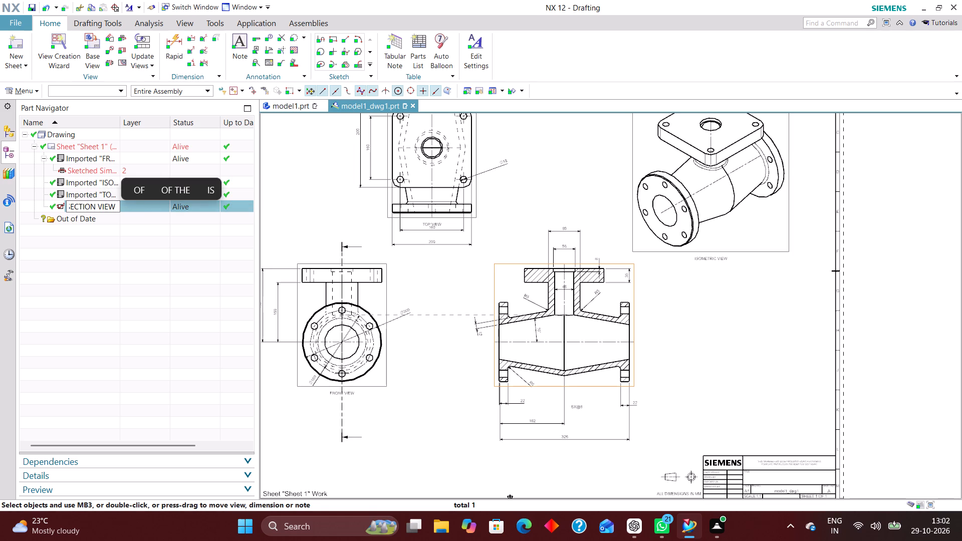
text(A - A)
key(Return)
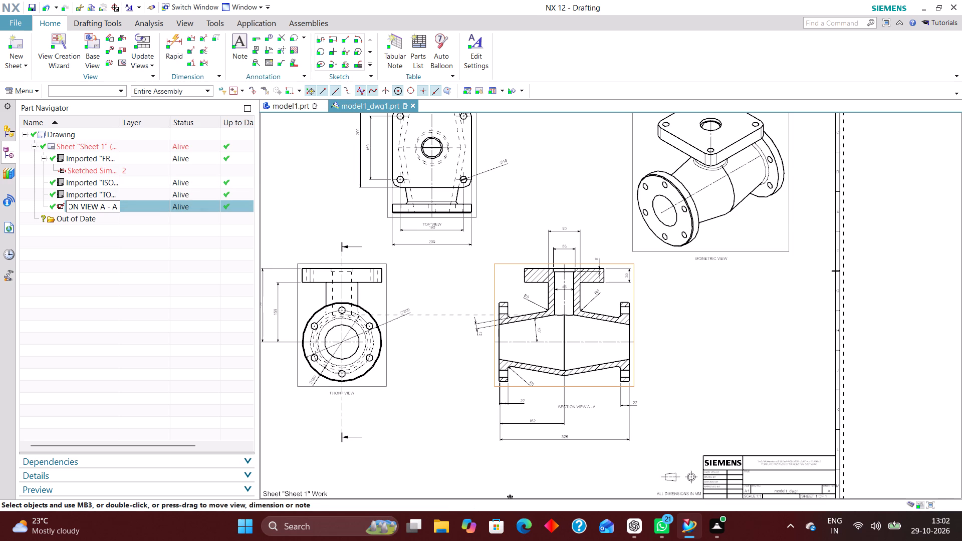
Move the SECTION VIEW A - A label down so it sits below the 326 overall length dimension.
click(422, 398)
scroll(412, 392, down, 2)
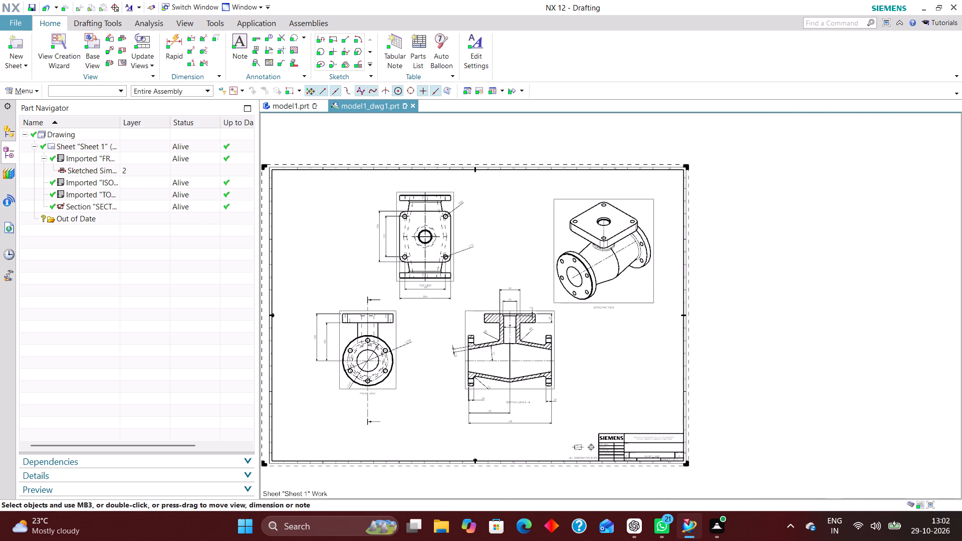
scroll(415, 405, up, 3)
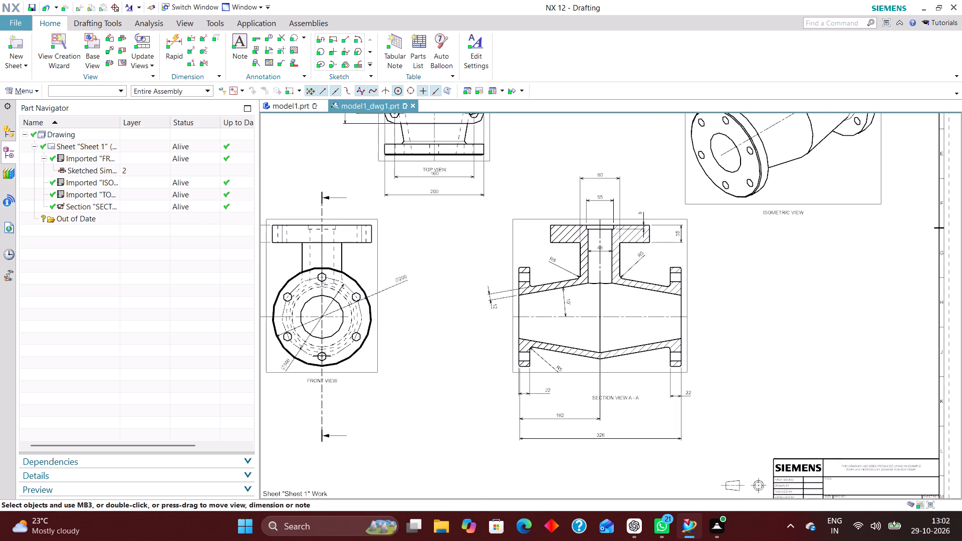
scroll(367, 330, down, 3)
scroll(513, 398, up, 3)
drag(485, 334, 477, 381)
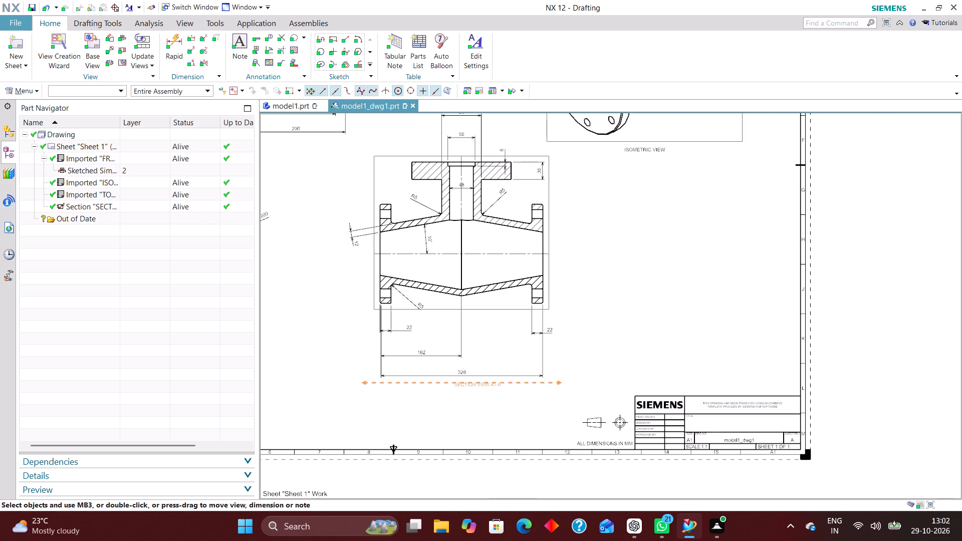
drag(477, 381, 471, 391)
Move the TOP VIEW label clear of the 160 dimension to a spot below the 200 width dimension.
scroll(545, 409, down, 3)
scroll(364, 361, up, 4)
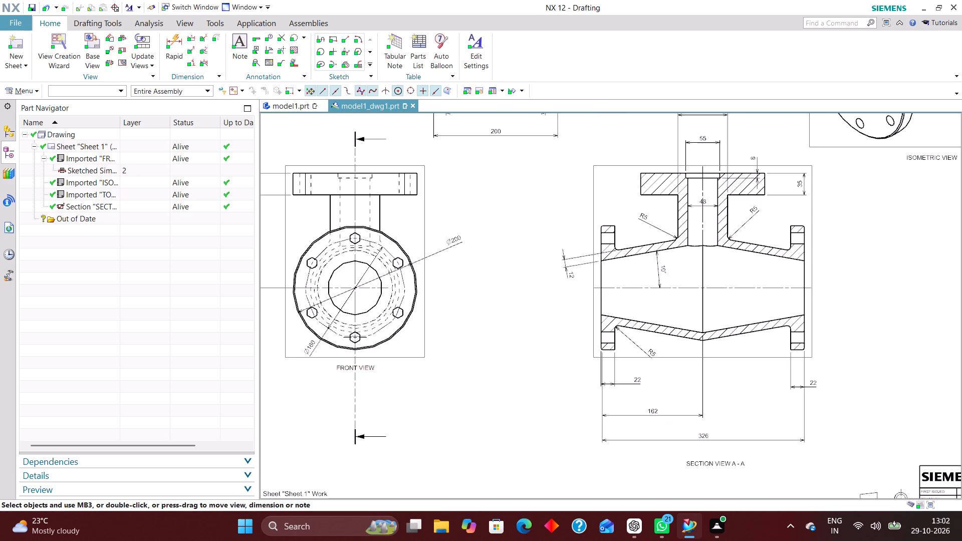
scroll(374, 415, down, 4)
scroll(470, 316, up, 4)
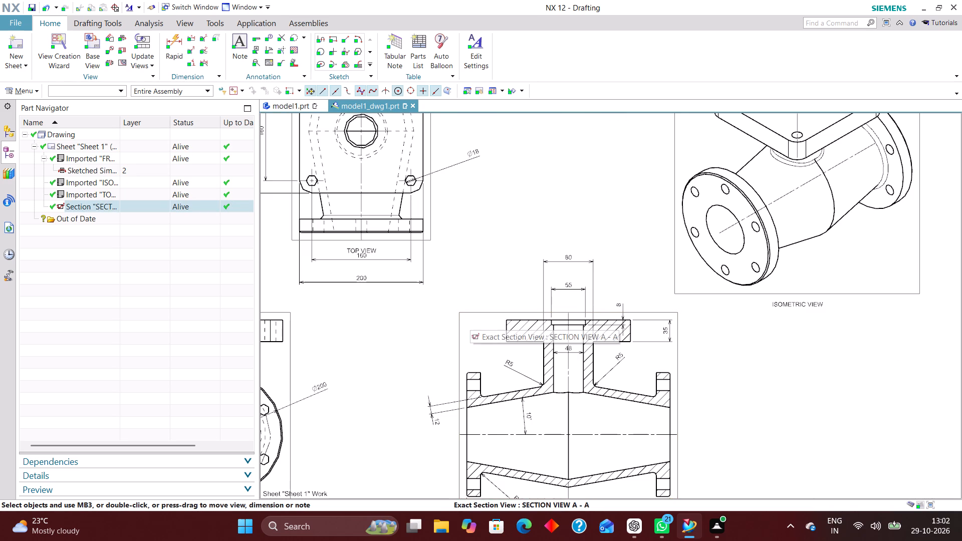
drag(372, 252, 365, 297)
Examine the view labels, dimensions and overall layout across the whole drawing sheet.
scroll(421, 318, down, 5)
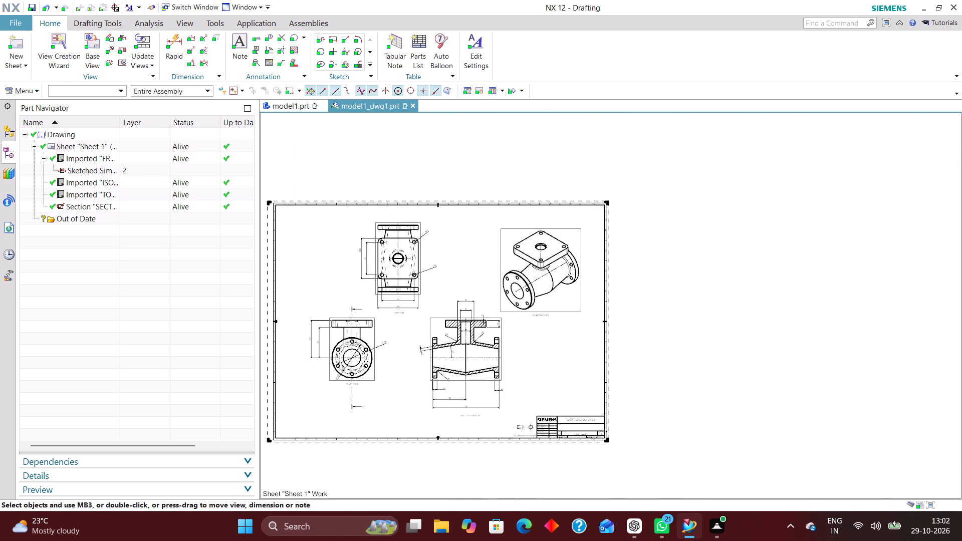
scroll(536, 329, up, 4)
scroll(582, 319, down, 3)
right_drag(478, 234, 446, 261)
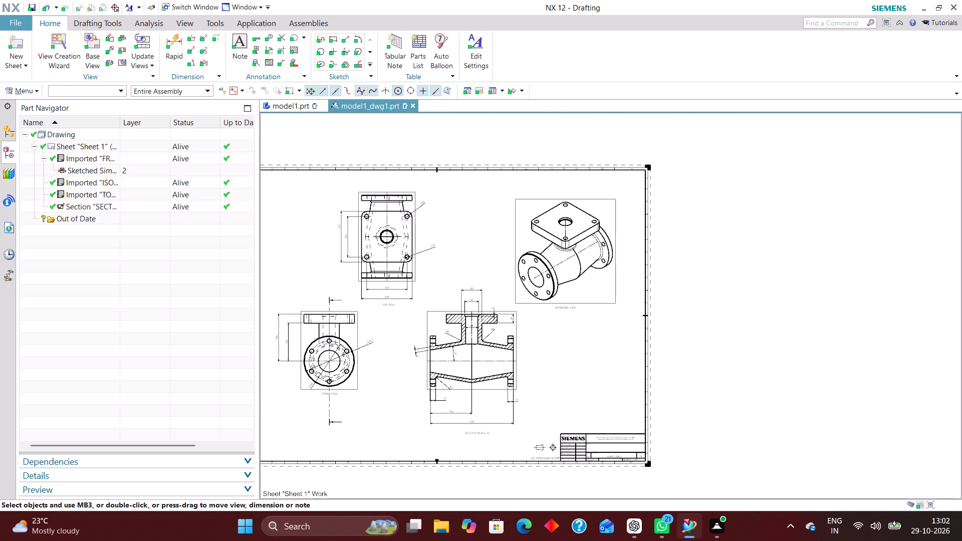
right_drag(446, 261, 438, 266)
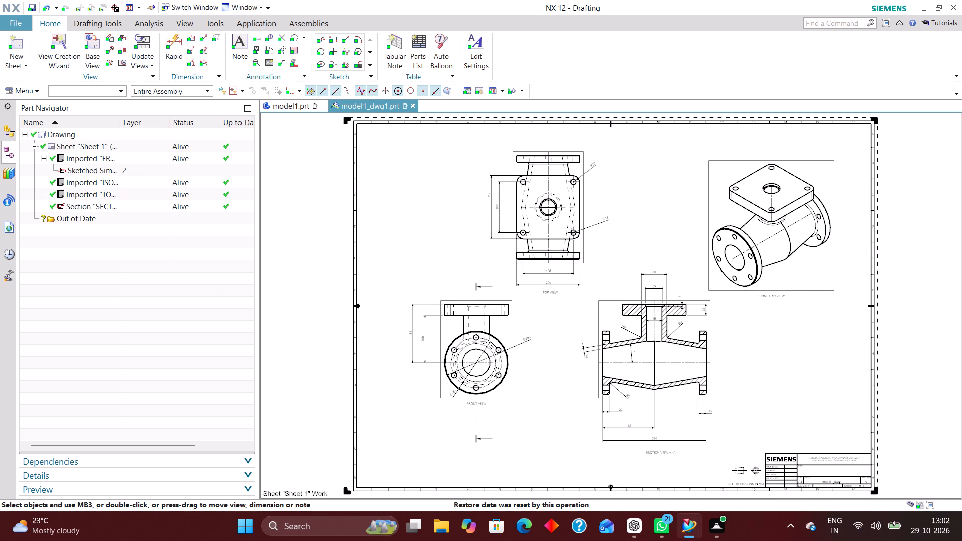
scroll(391, 245, down, 1)
scroll(586, 228, up, 1)
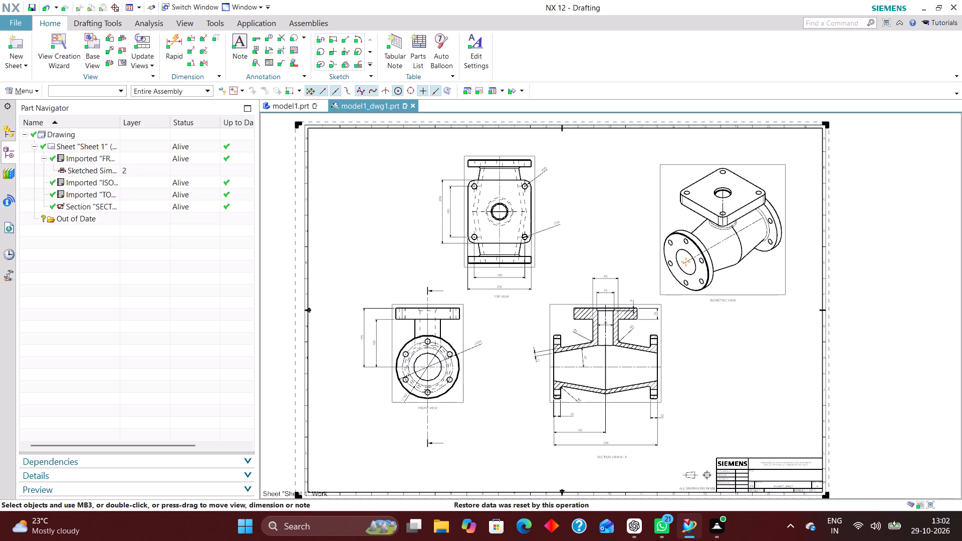
scroll(480, 289, down, 1)
scroll(680, 459, up, 2)
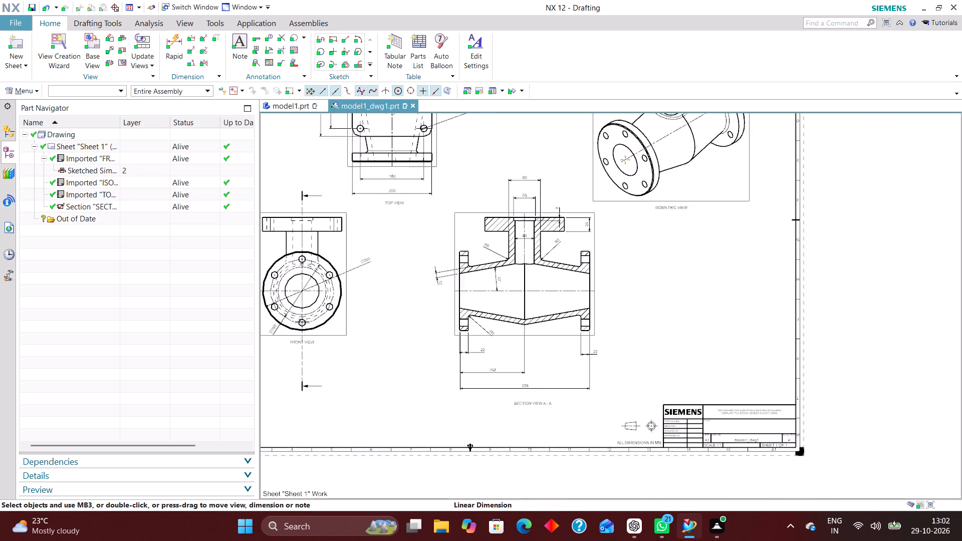
scroll(679, 458, up, 2)
scroll(701, 394, down, 1)
scroll(698, 344, down, 1)
right_drag(712, 249, 629, 289)
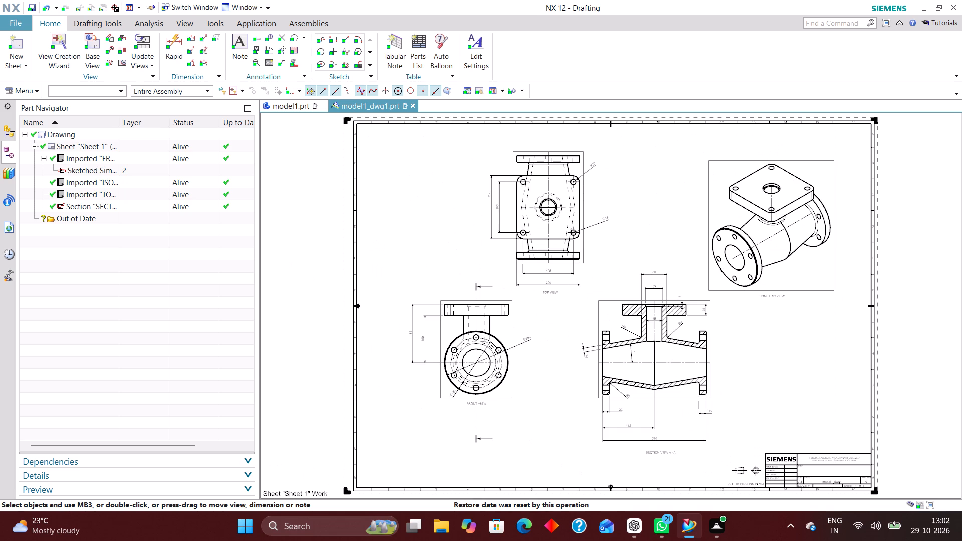
Make layer 256 selectable in the layer settings.
key(ctrl+l)
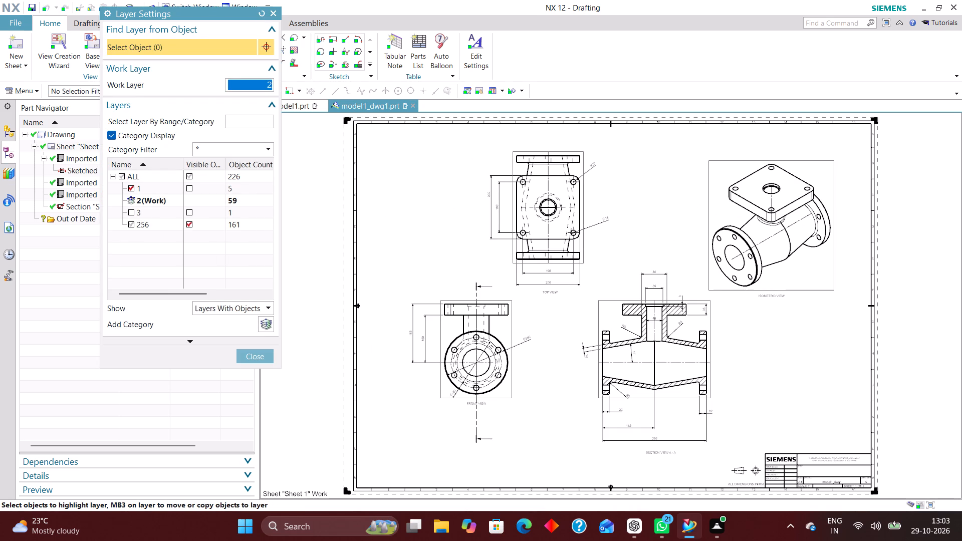
click(131, 222)
click(257, 357)
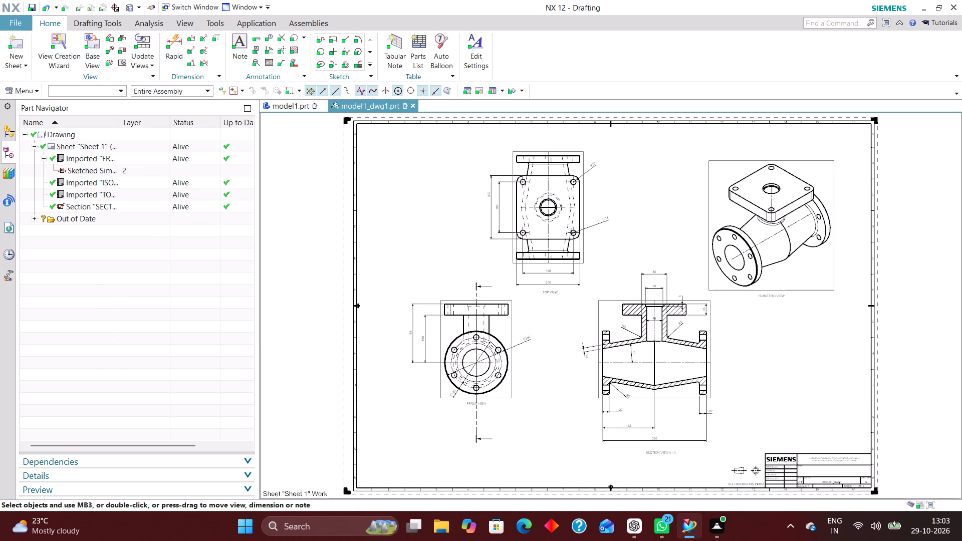
Populate the title block with issue date 29-10-2026, the drafter's name, XXX for checked and approved, and MATERIAL with value STEEL.
right_click(755, 467)
click(798, 371)
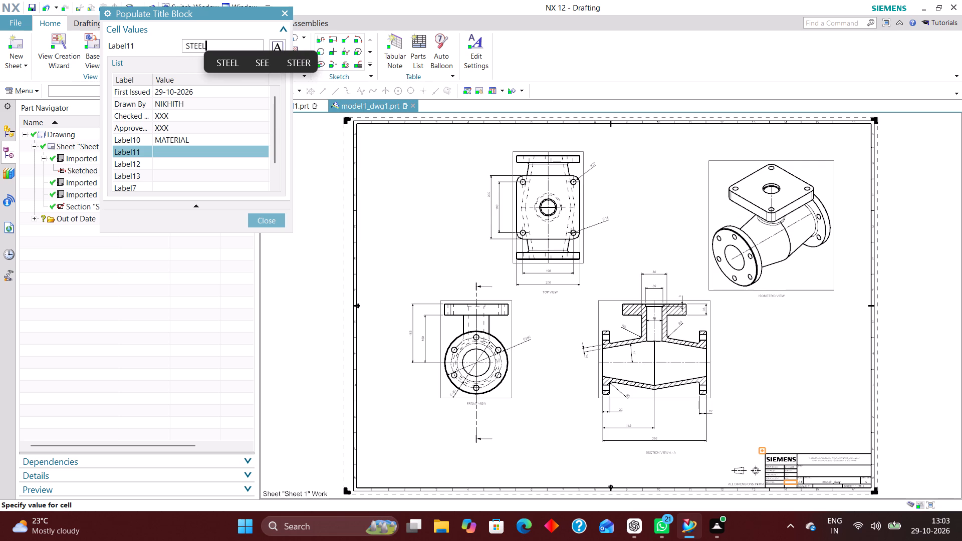
key(Return)
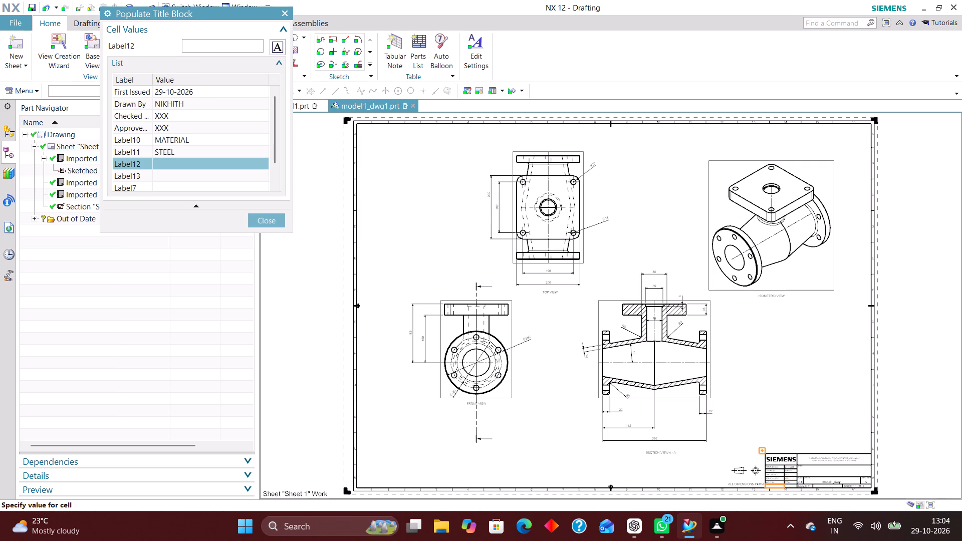
Enter WEIGHT (kg) as the title block's weight label and 29.303 as its value.
text(WEIGHT)
key(space)
text(())
key(Left)
key(shift+k)
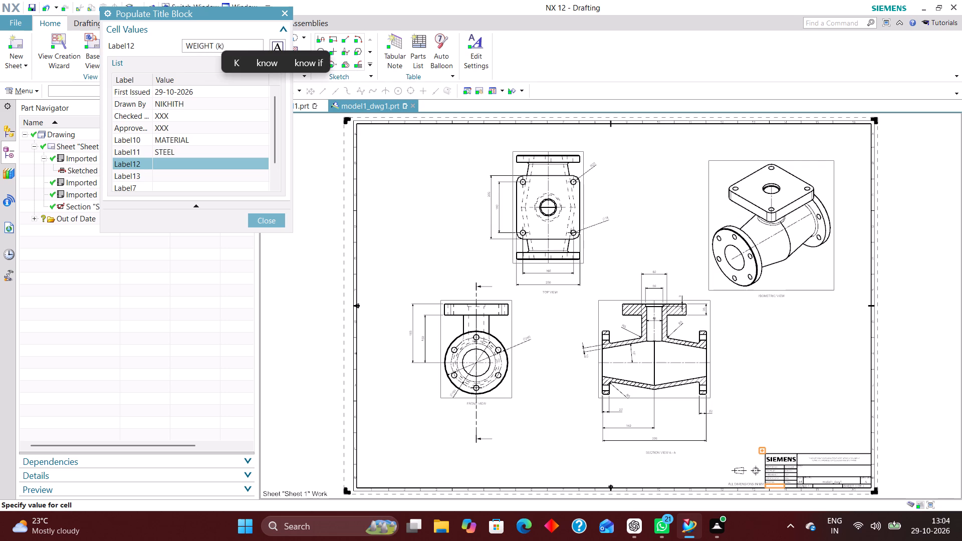
key(shift+g)
key(Right)
key(Right)
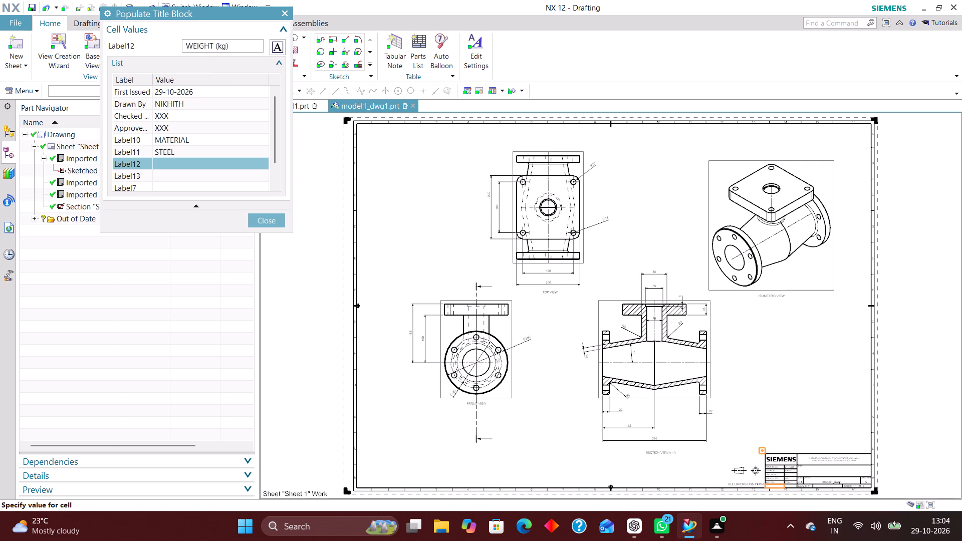
key(Return)
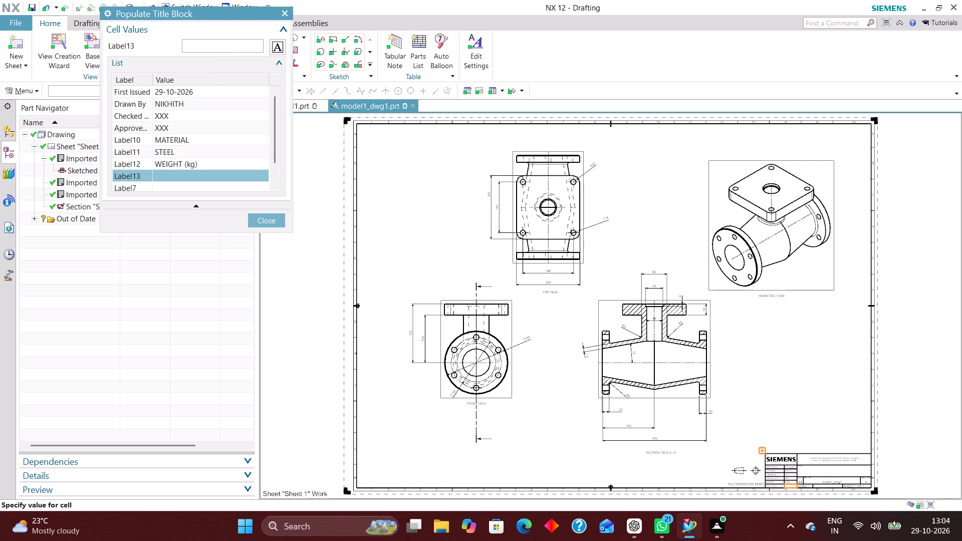
text(29.303)
key(Return)
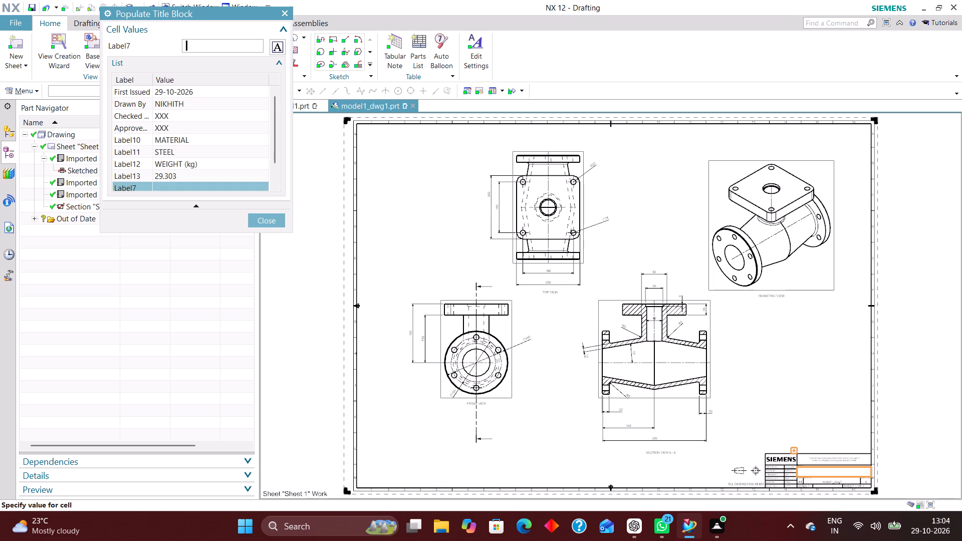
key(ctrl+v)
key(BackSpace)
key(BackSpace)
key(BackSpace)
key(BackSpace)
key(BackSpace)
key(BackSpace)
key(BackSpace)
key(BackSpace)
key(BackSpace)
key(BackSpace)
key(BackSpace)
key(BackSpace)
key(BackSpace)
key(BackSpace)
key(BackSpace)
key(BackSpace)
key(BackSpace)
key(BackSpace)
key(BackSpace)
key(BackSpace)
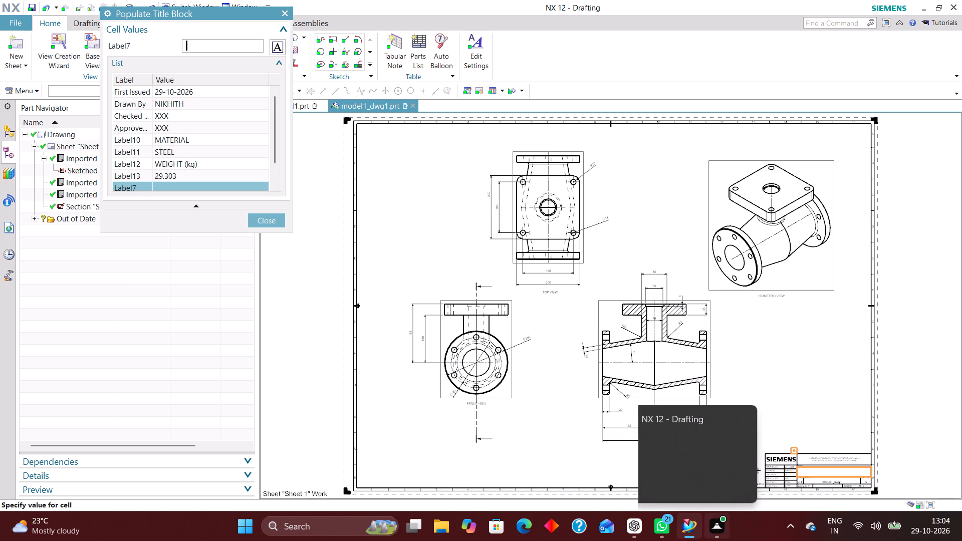
Check the component's name in the ChatGPT description and among the files in the Downloads folder.
click(633, 527)
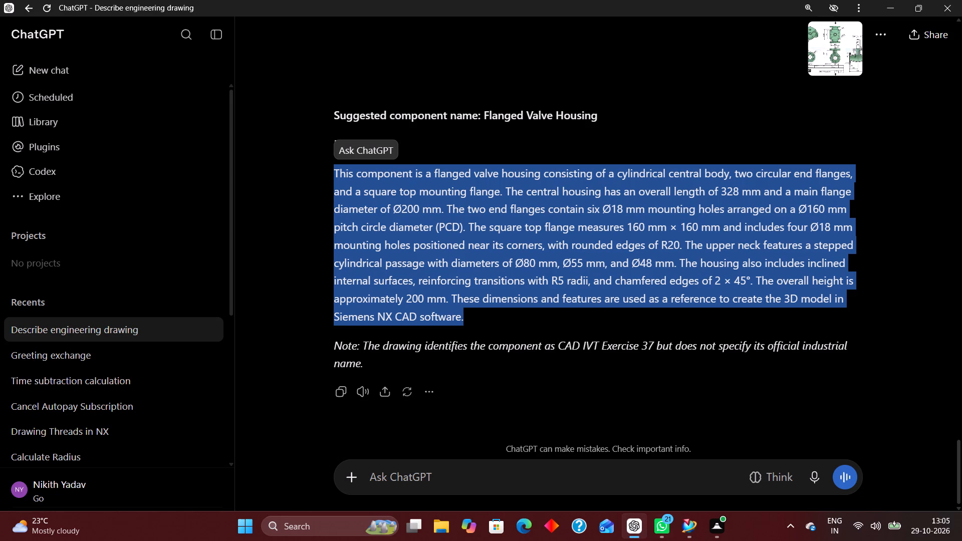
scroll(687, 344, up, 3)
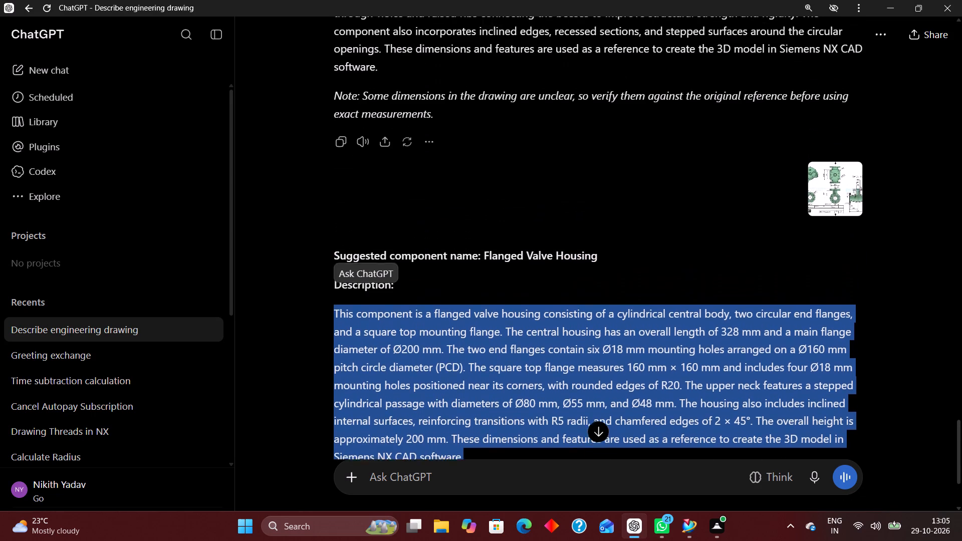
scroll(687, 344, up, 3)
scroll(687, 344, down, 7)
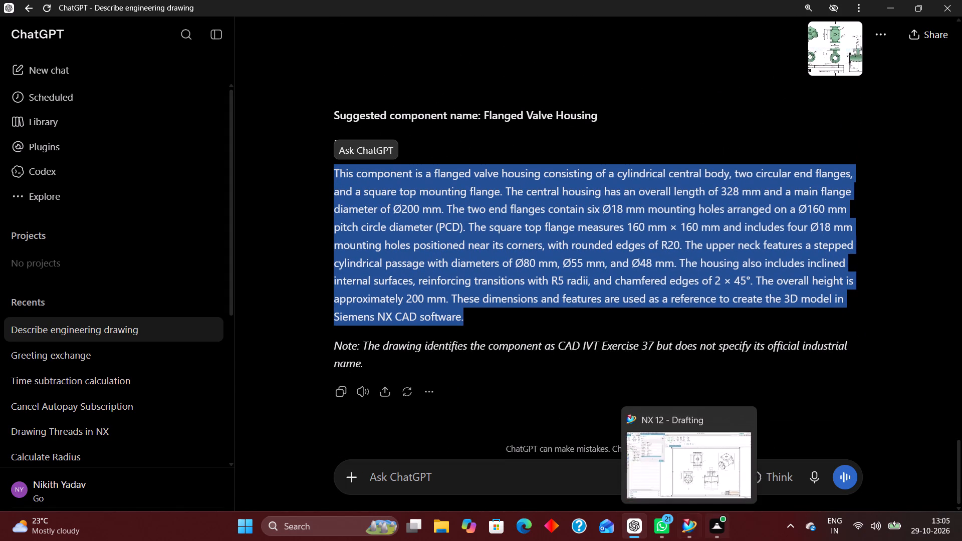
click(438, 526)
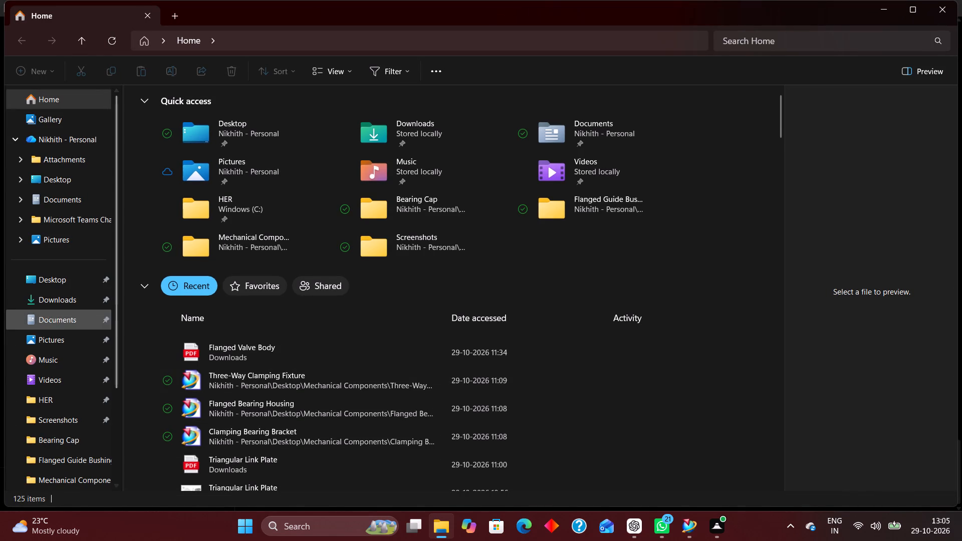
click(65, 292)
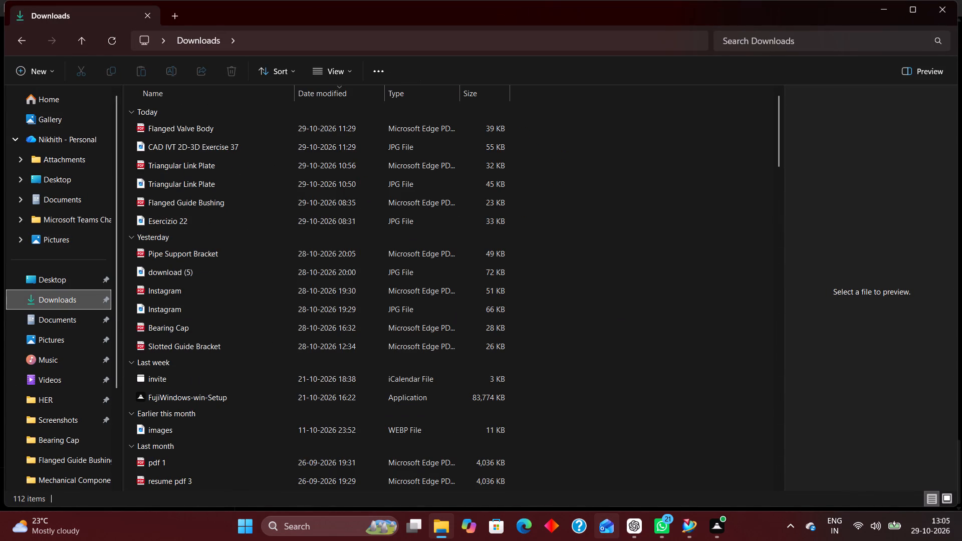
click(693, 531)
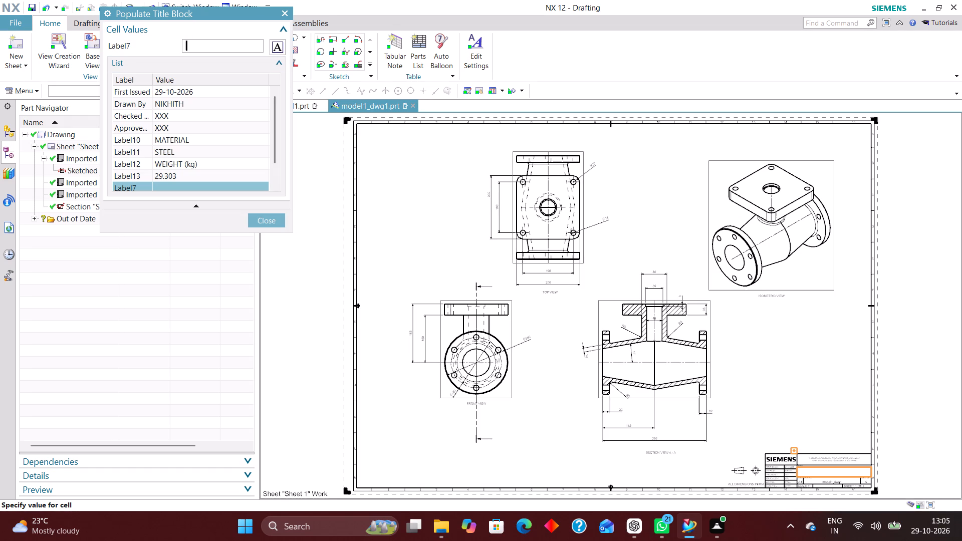
Enter FLANGED VALVE BODY in the title block's title cell and XXX in the last cell, Label20.
text(FL)
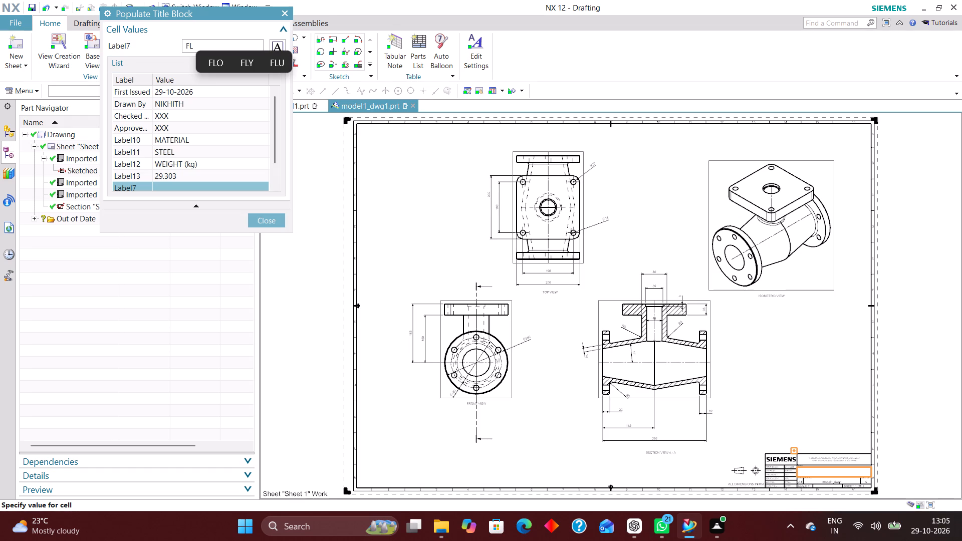
text(ANGED VALVE)
key(space)
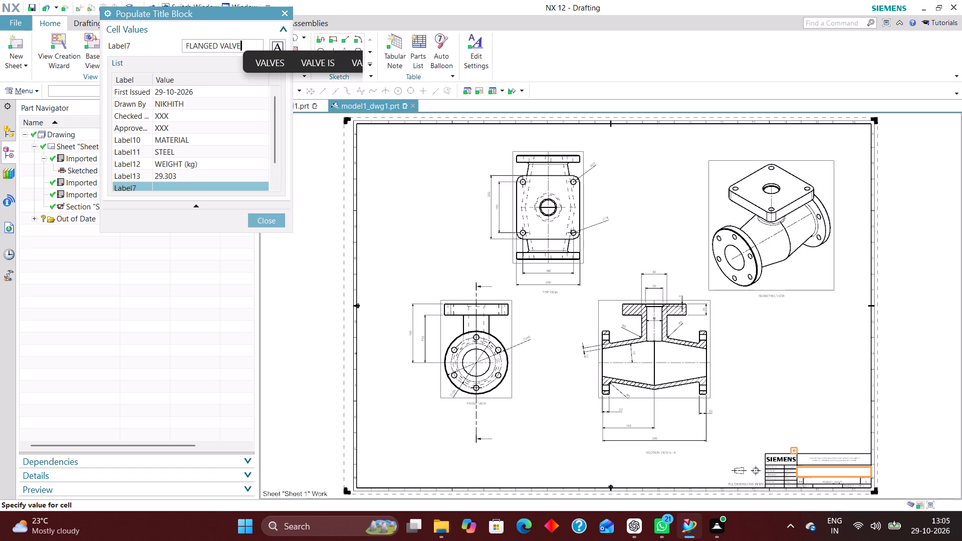
text(BODY)
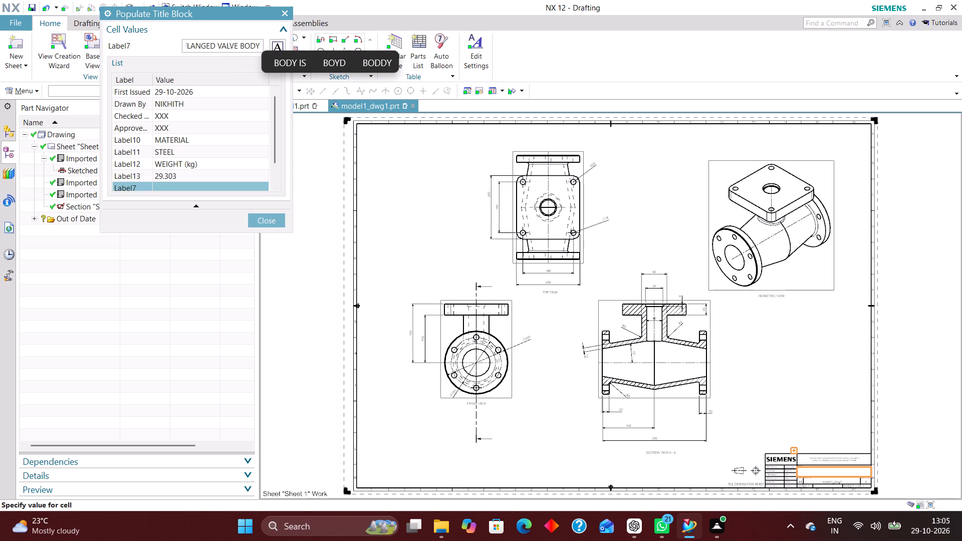
key(Return)
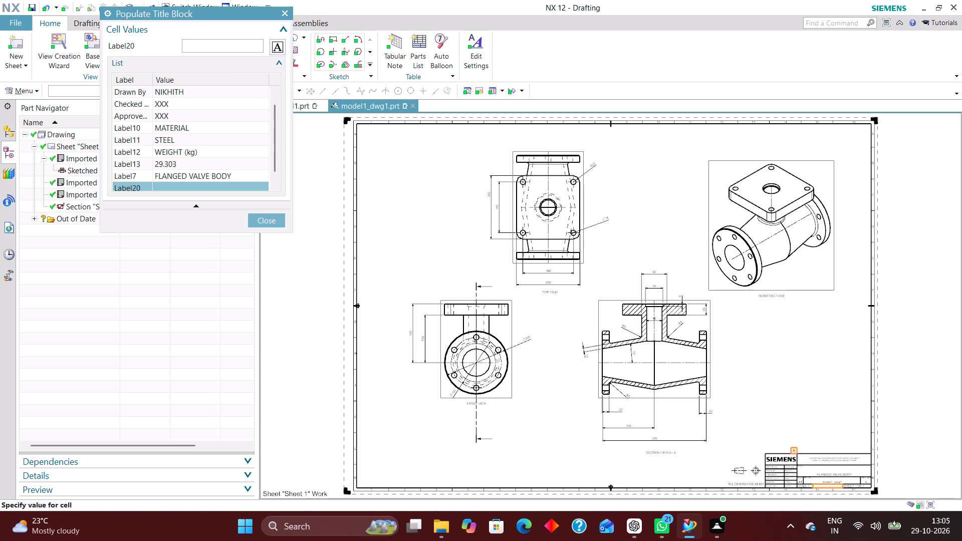
scroll(170, 139, down, 3)
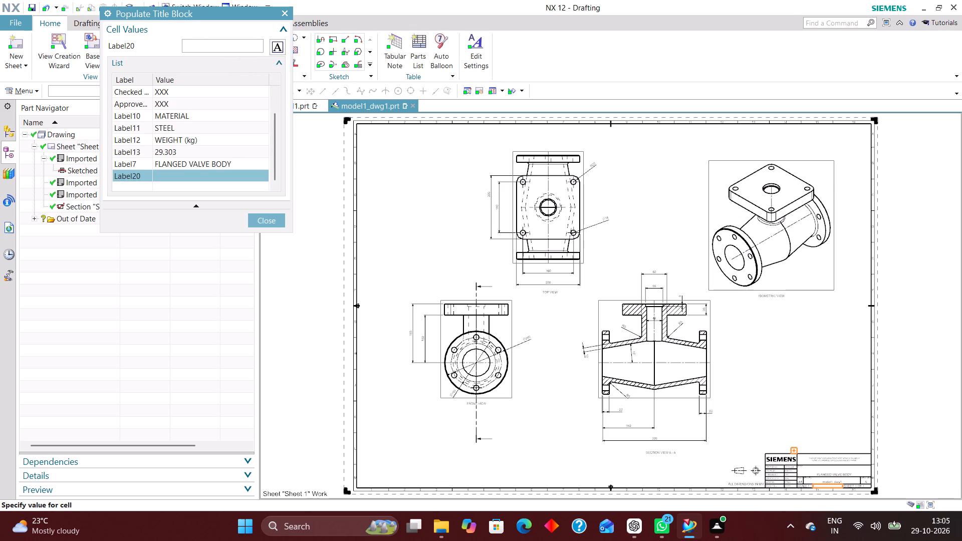
key(x)
key(x)
key(x)
key(Return)
click(277, 219)
Switch to model1.prt and update the weight data in the displayed part's properties.
click(288, 111)
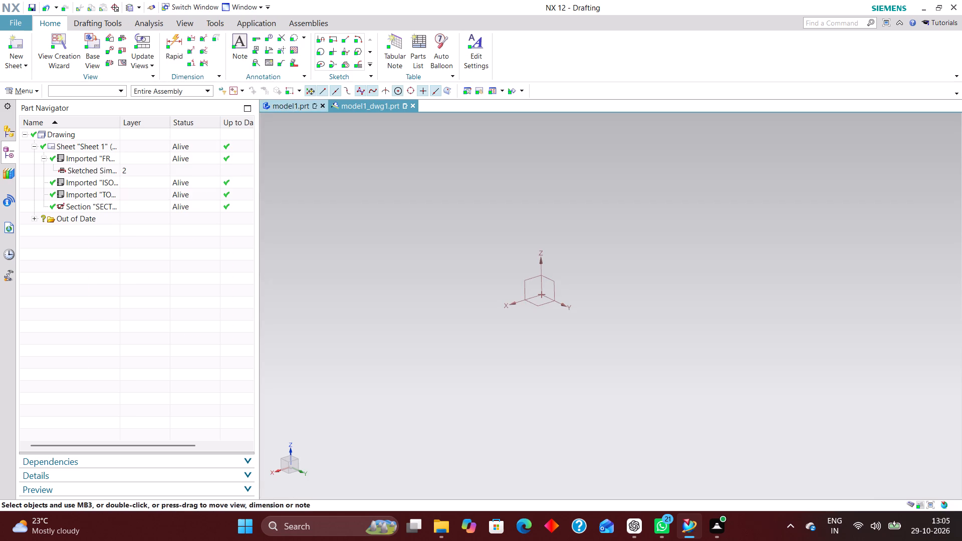
click(24, 95)
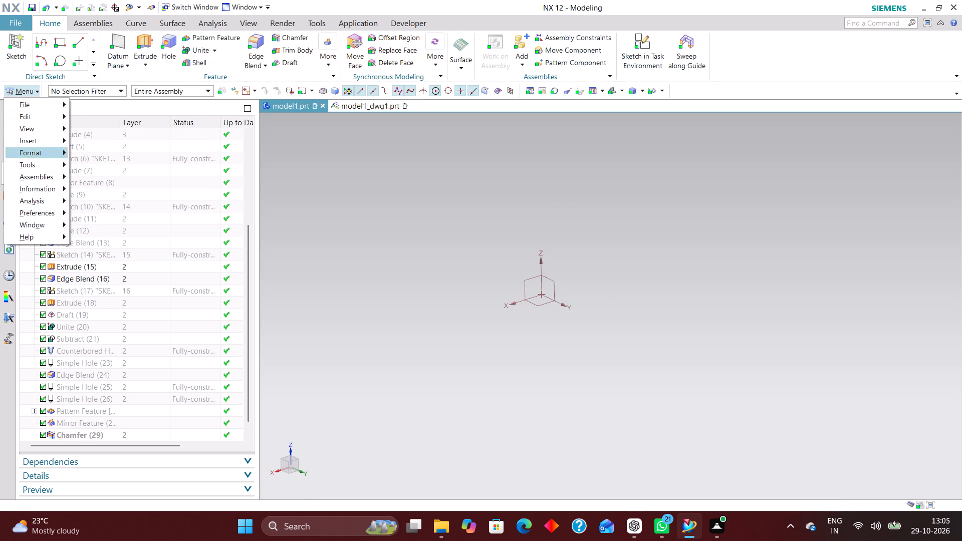
click(43, 102)
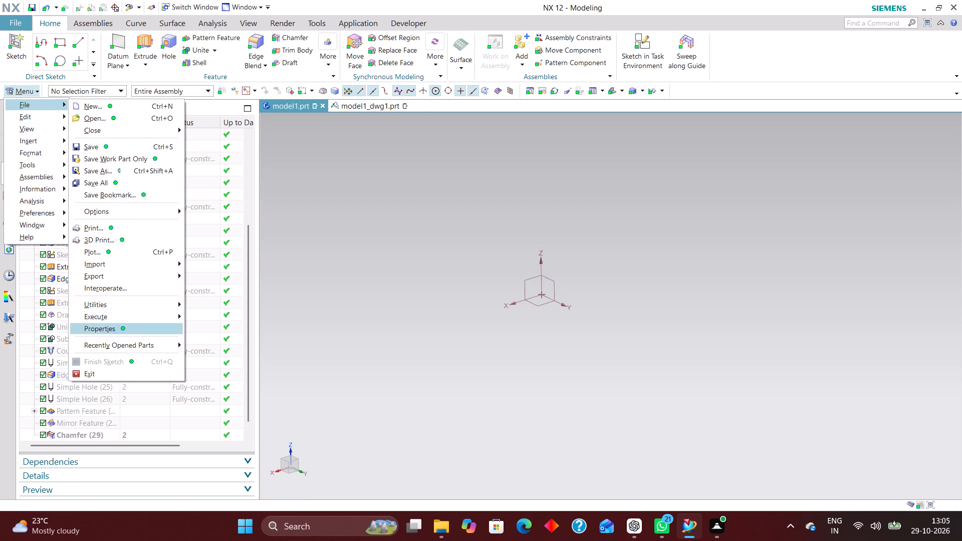
click(133, 323)
click(405, 91)
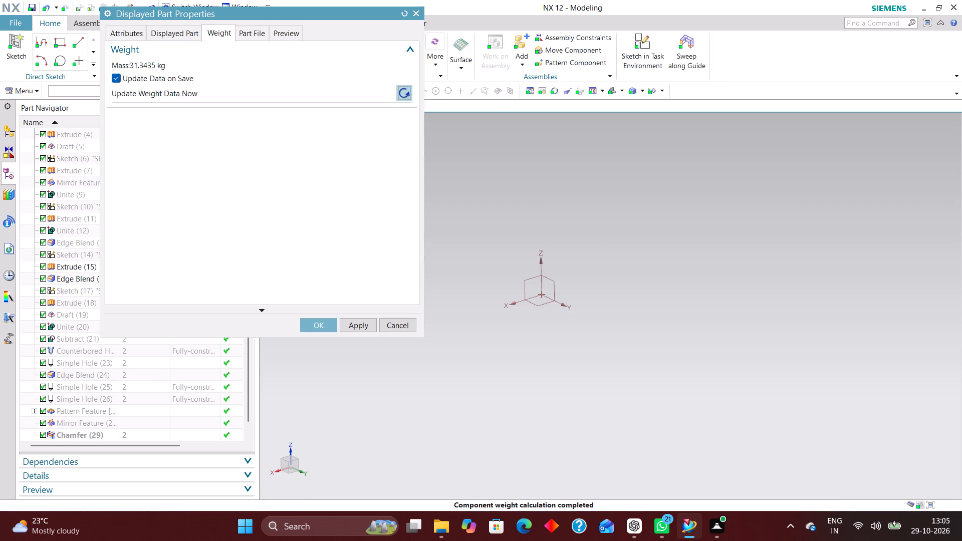
click(323, 328)
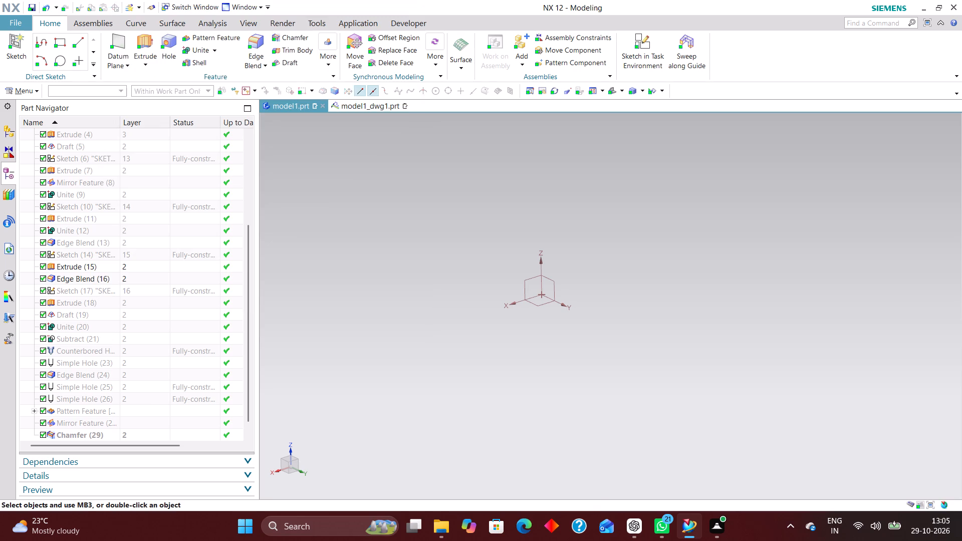
Return to the model1_dwg1 drawing and set the title block's weight value to 31.3403.
click(367, 110)
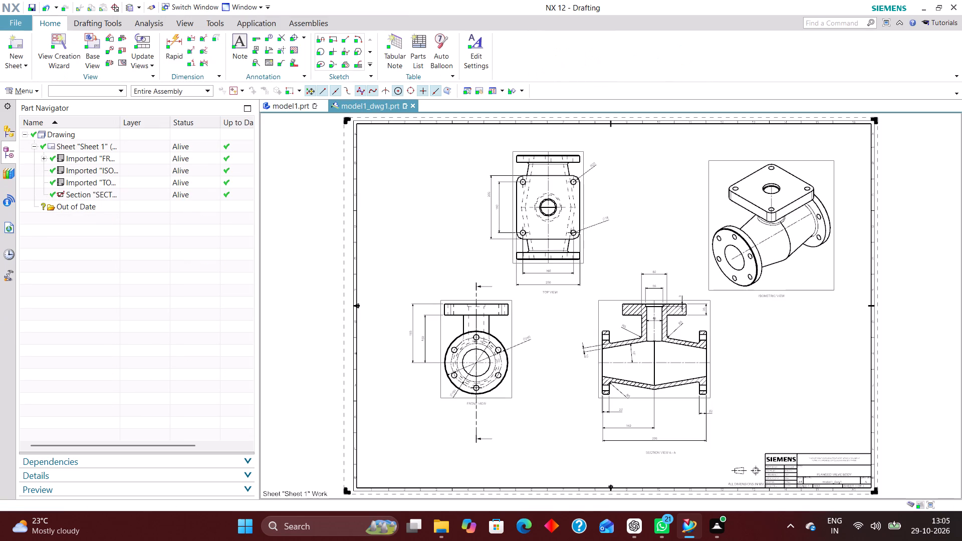
right_click(766, 460)
click(804, 350)
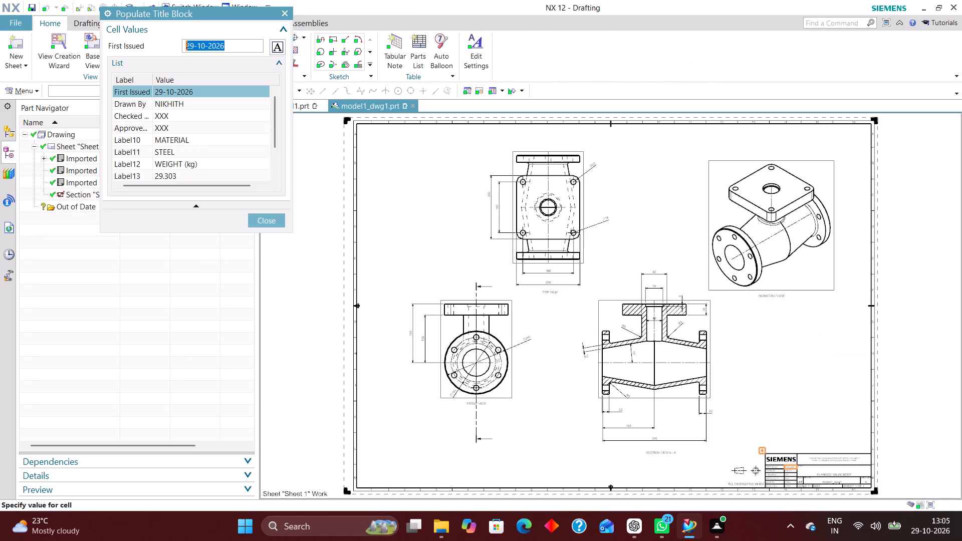
scroll(221, 146, down, 2)
click(188, 137)
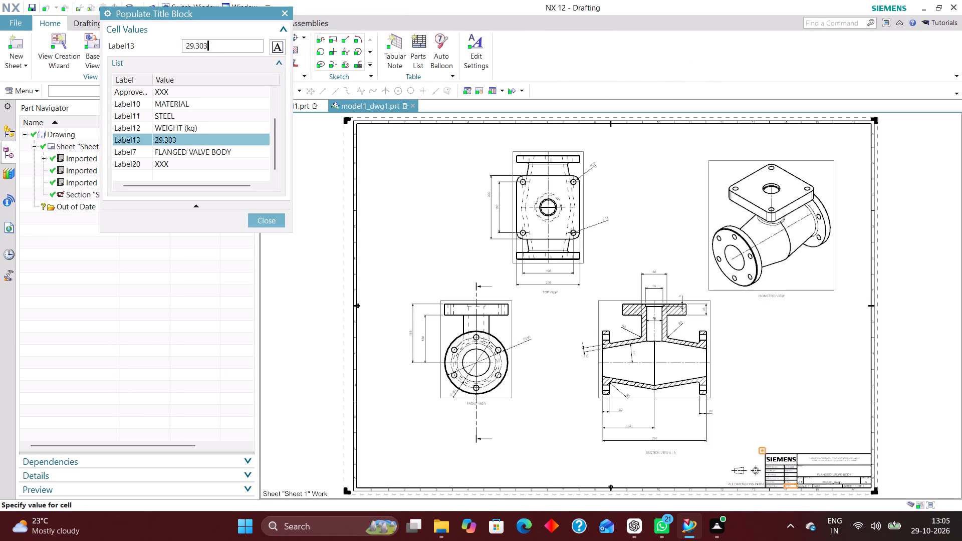
click(236, 49)
key(BackSpace)
key(BackSpace)
key(BackSpace)
key(BackSpace)
key(BackSpace)
key(BackSpace)
key(BackSpace)
key(BackSpace)
key(BackSpace)
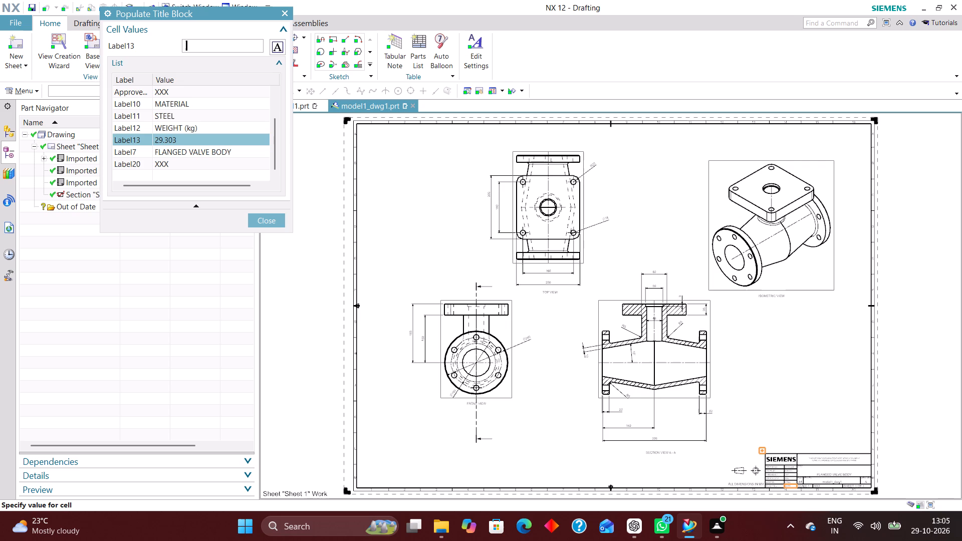
text(31.3403)
key(Return)
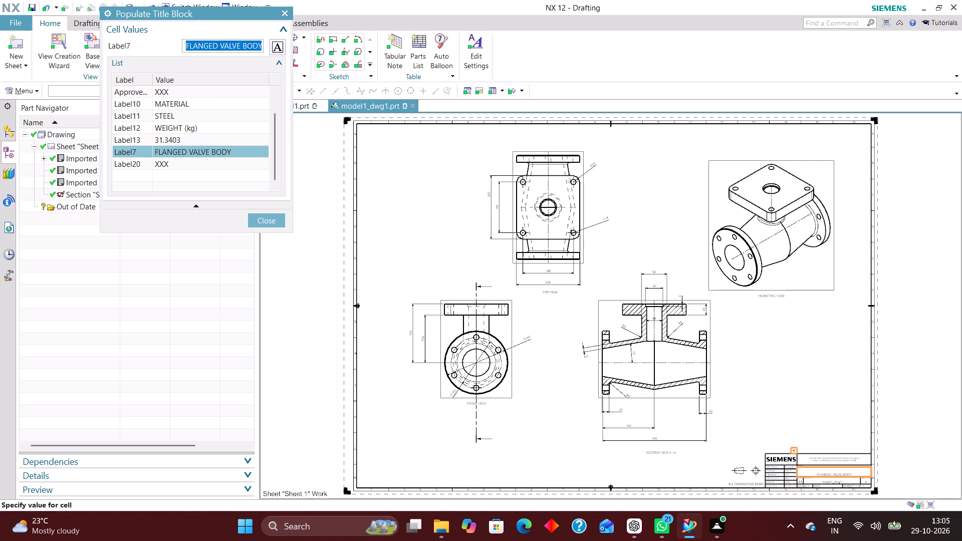
click(277, 222)
Move the front view a little to the left on the sheet, farther from section view A-A.
scroll(450, 251, up, 2)
scroll(421, 241, down, 3)
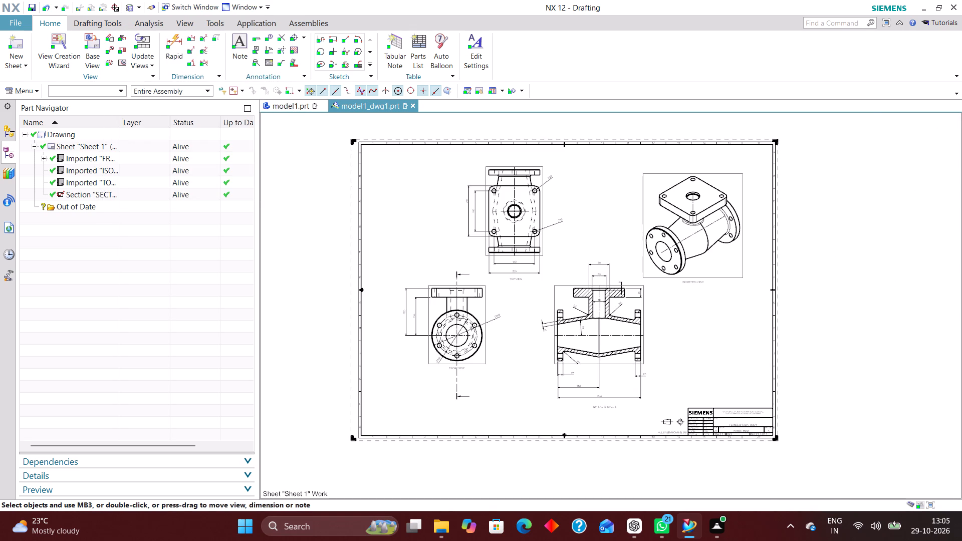
right_drag(451, 187, 390, 211)
scroll(452, 333, up, 2)
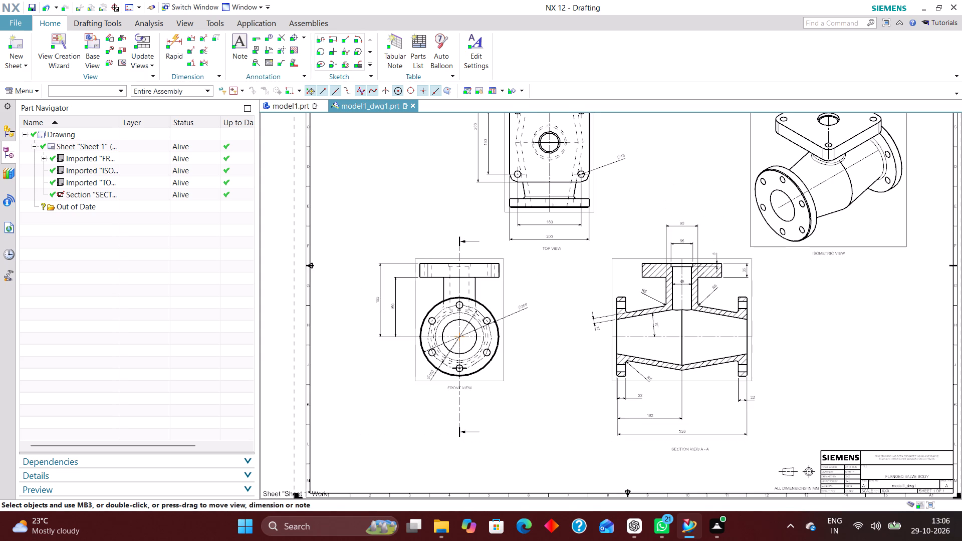
drag(417, 368, 380, 366)
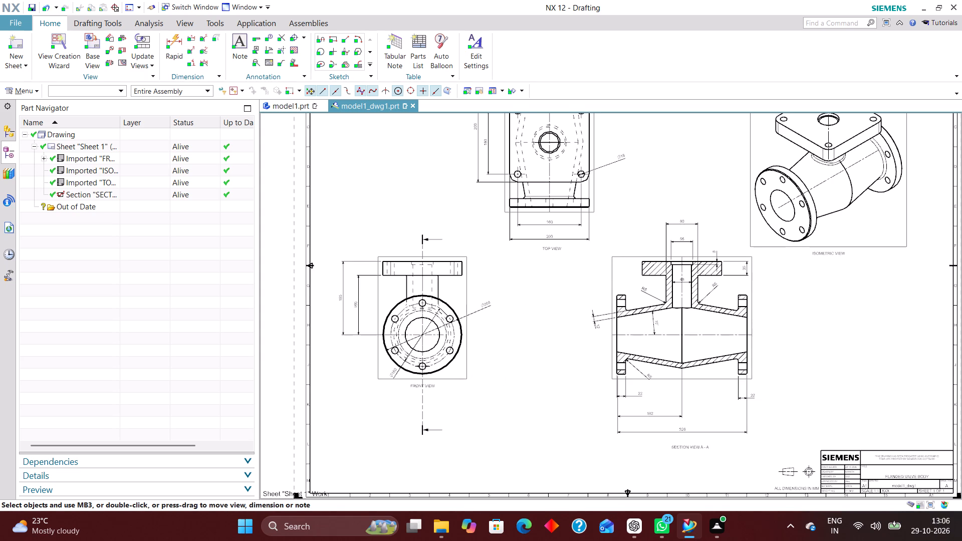
Move section view A-A left and slightly down on the sheet, closer to the front view.
drag(610, 381, 577, 401)
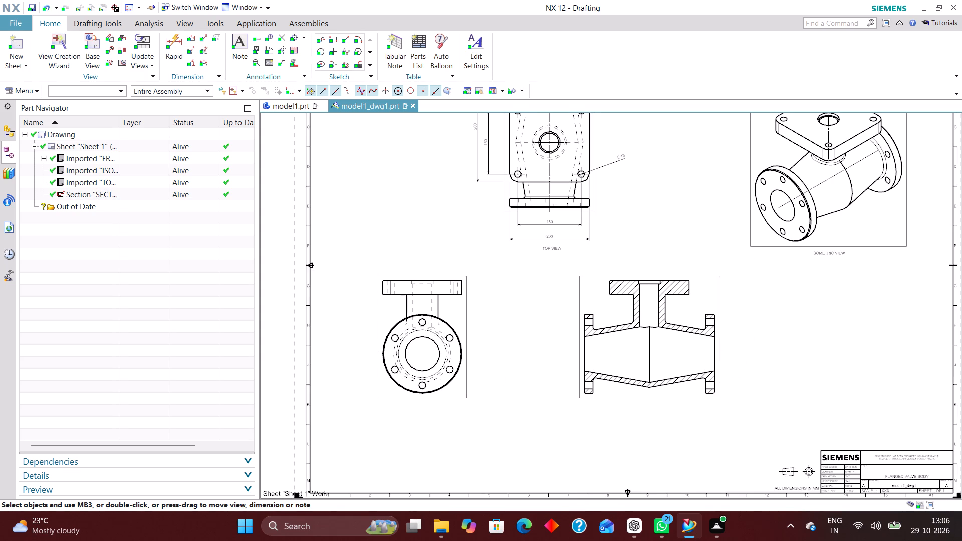
drag(577, 401, 579, 406)
Move the top view slightly left on the sheet, farther from the isometric view.
scroll(518, 392, down, 1)
scroll(514, 330, down, 2)
scroll(502, 248, up, 2)
drag(512, 191, 485, 193)
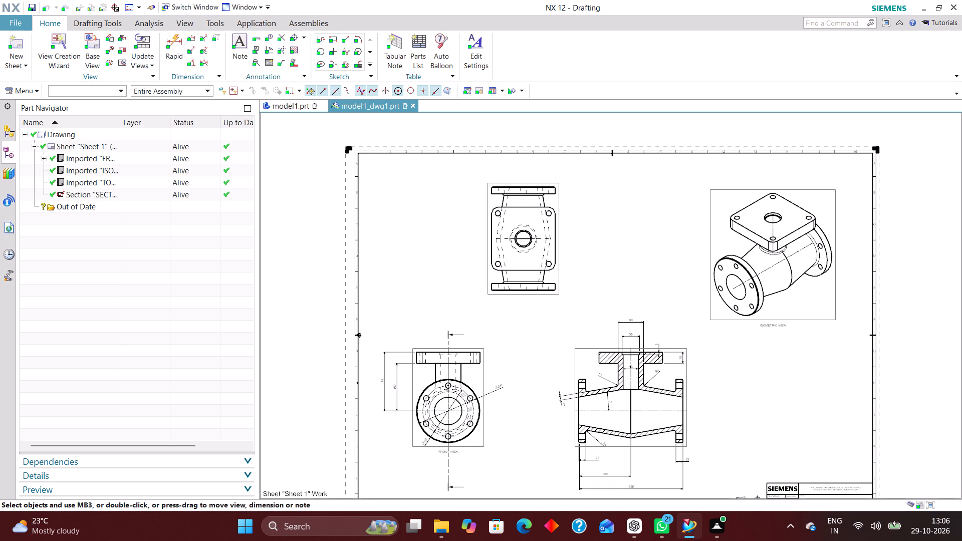
drag(485, 193, 486, 193)
Turn off the display of view borders in the drafting view workflow preferences.
scroll(579, 235, down, 2)
scroll(632, 252, up, 2)
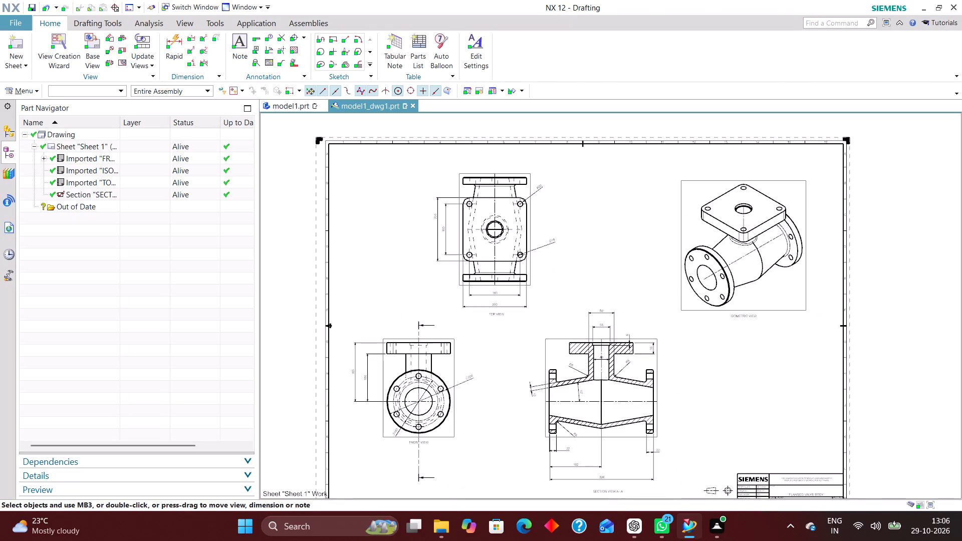
right_drag(615, 214, 546, 270)
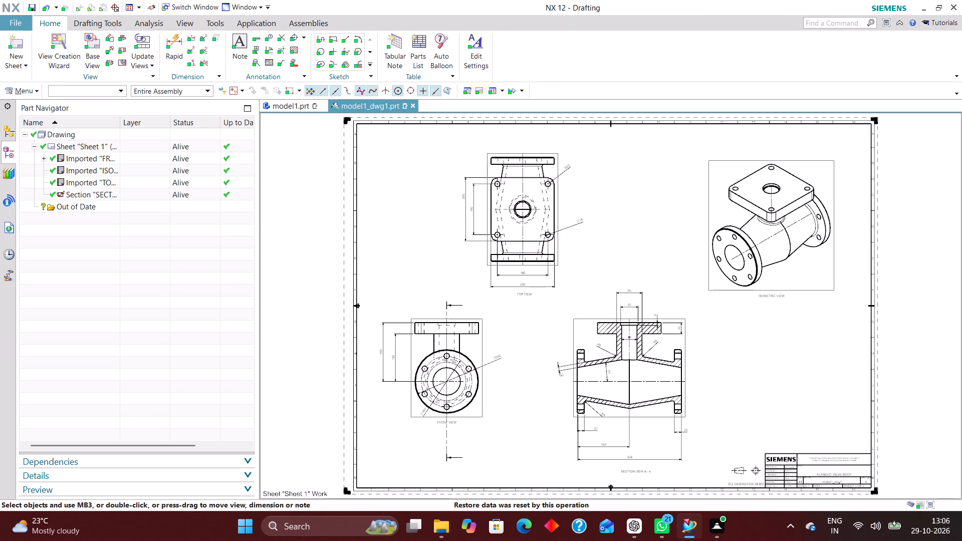
click(36, 90)
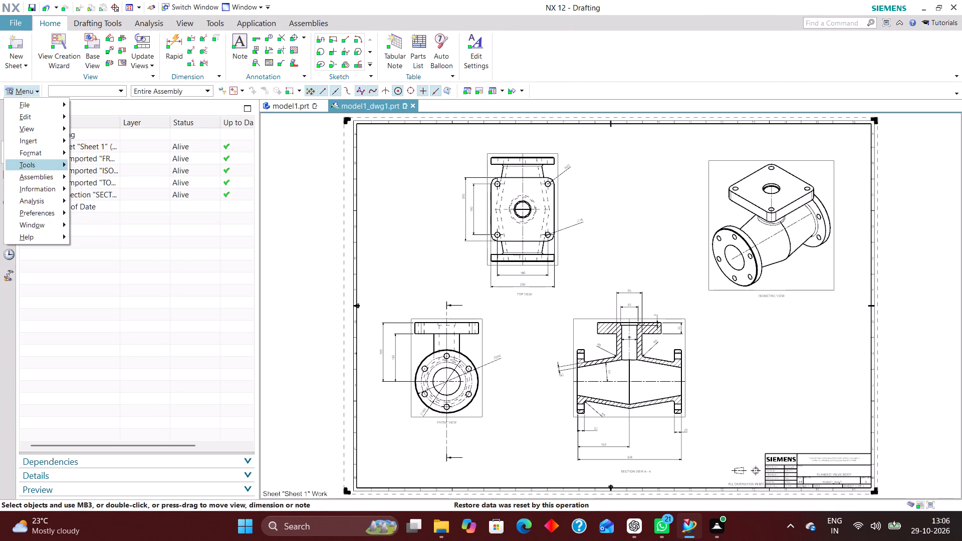
click(50, 212)
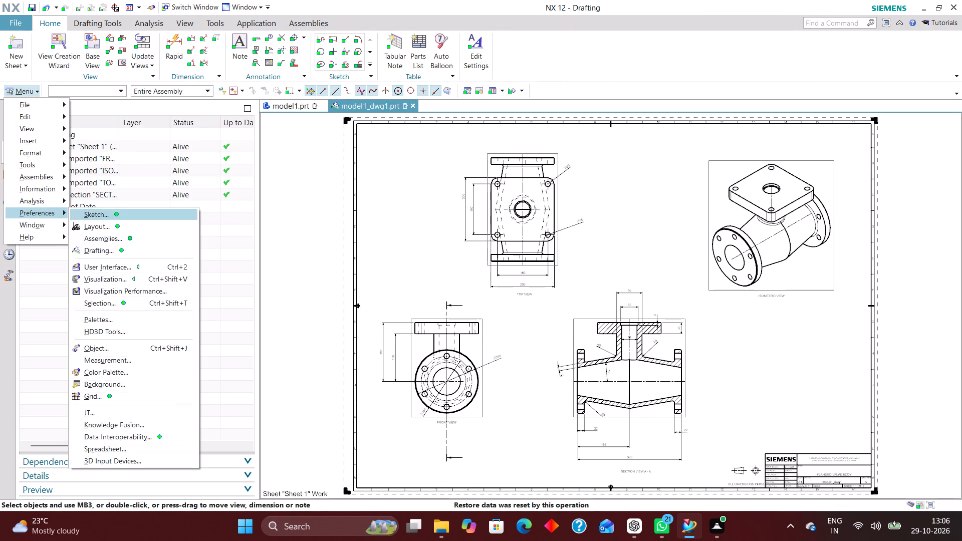
click(113, 249)
scroll(134, 151, down, 11)
scroll(144, 176, up, 8)
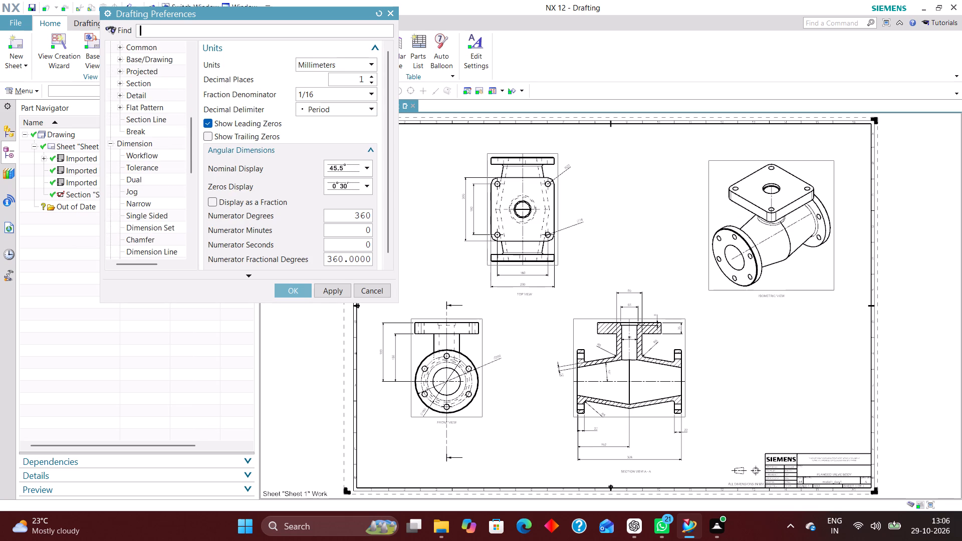
click(148, 157)
scroll(150, 142, up, 3)
click(147, 143)
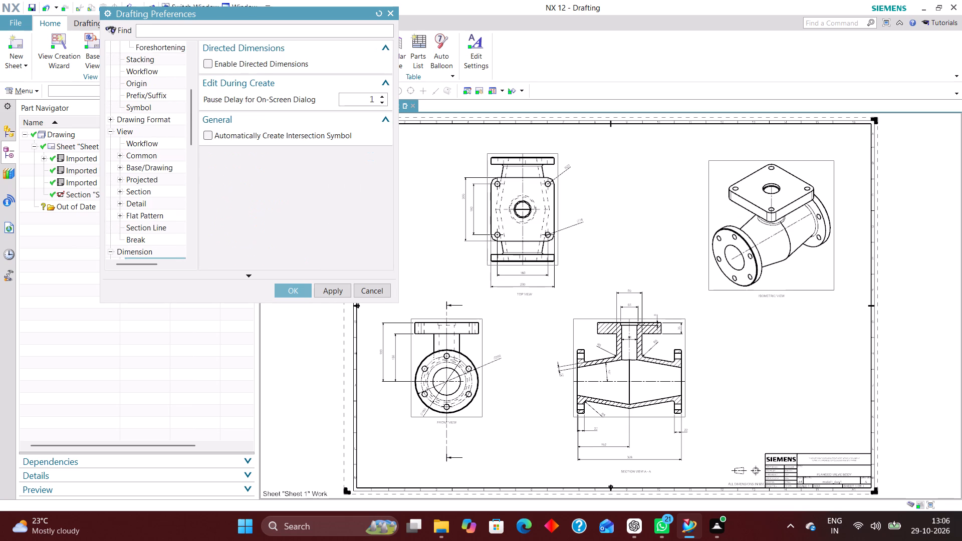
click(210, 61)
click(282, 290)
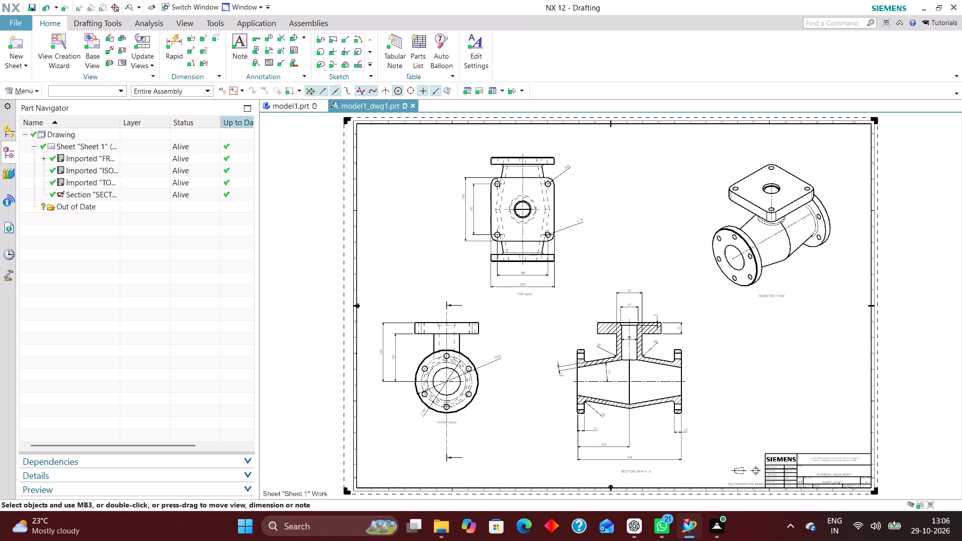
Make all layers invisible in the isometric view except layers 2, 223, 224, 225, 226 and 256.
click(33, 93)
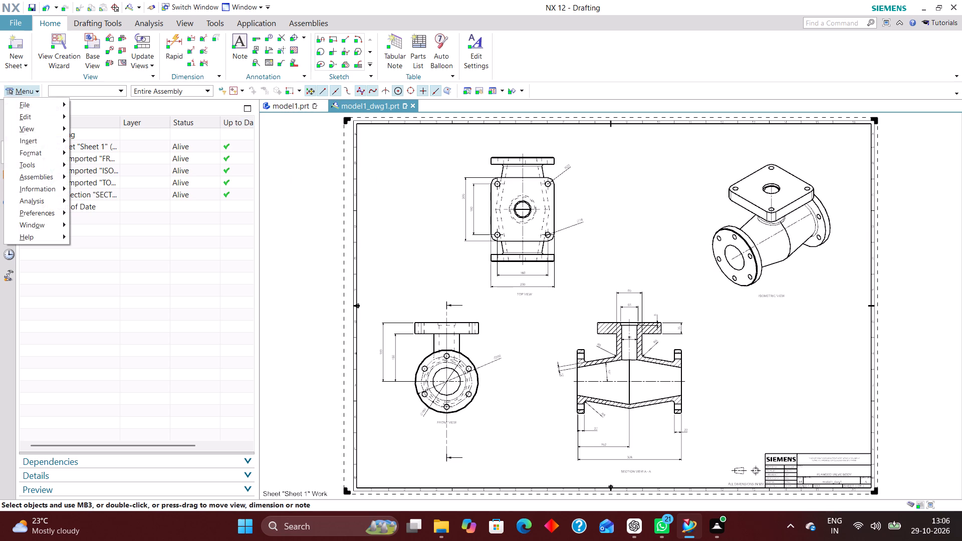
click(53, 153)
click(174, 170)
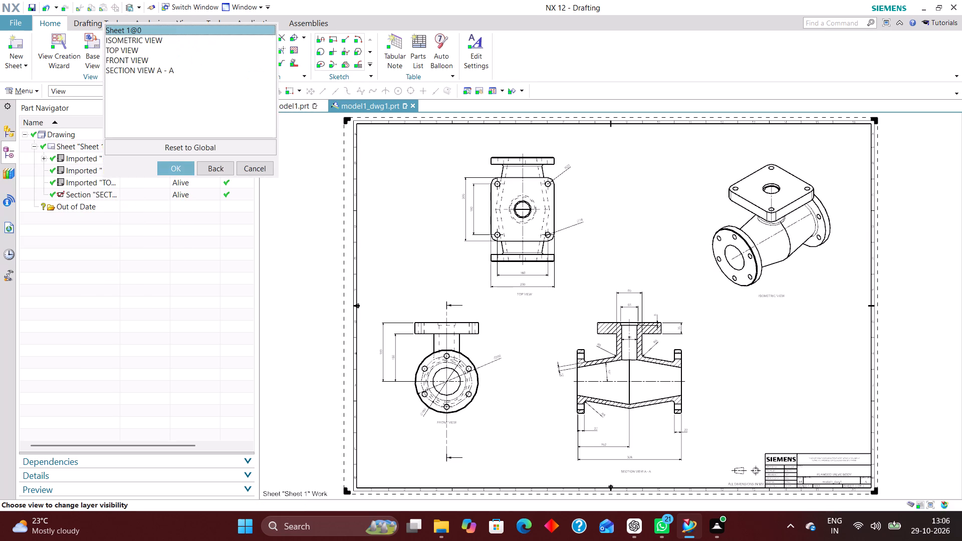
click(145, 43)
click(184, 174)
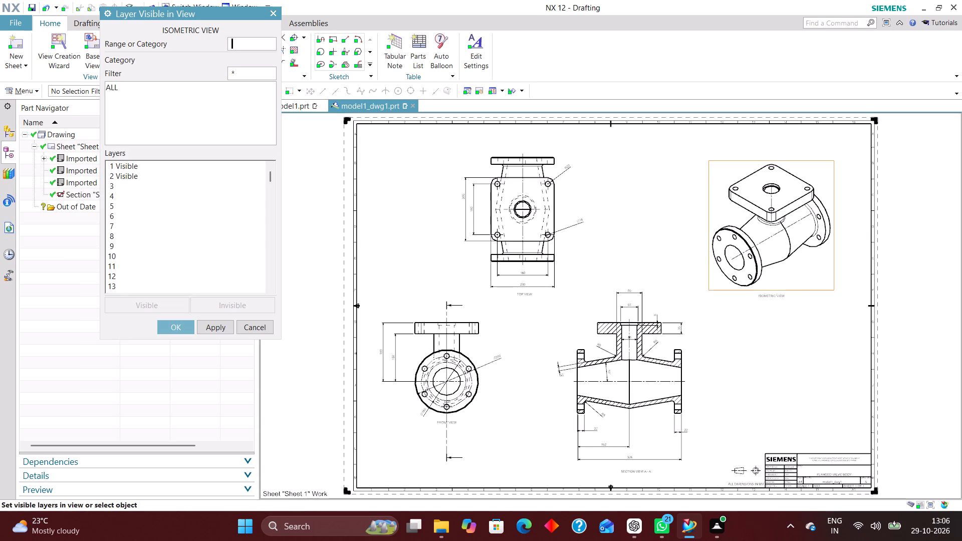
click(112, 88)
click(256, 301)
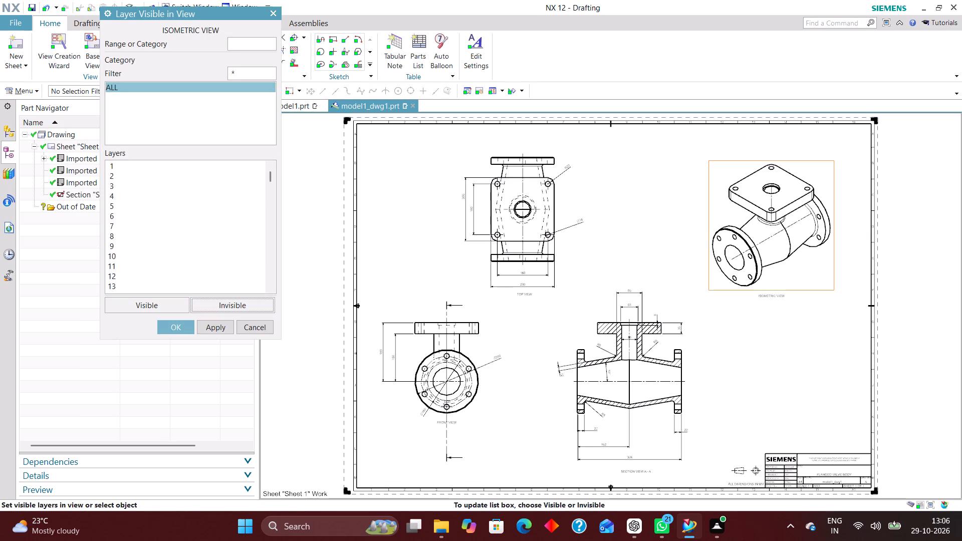
click(254, 43)
key(2)
key(Return)
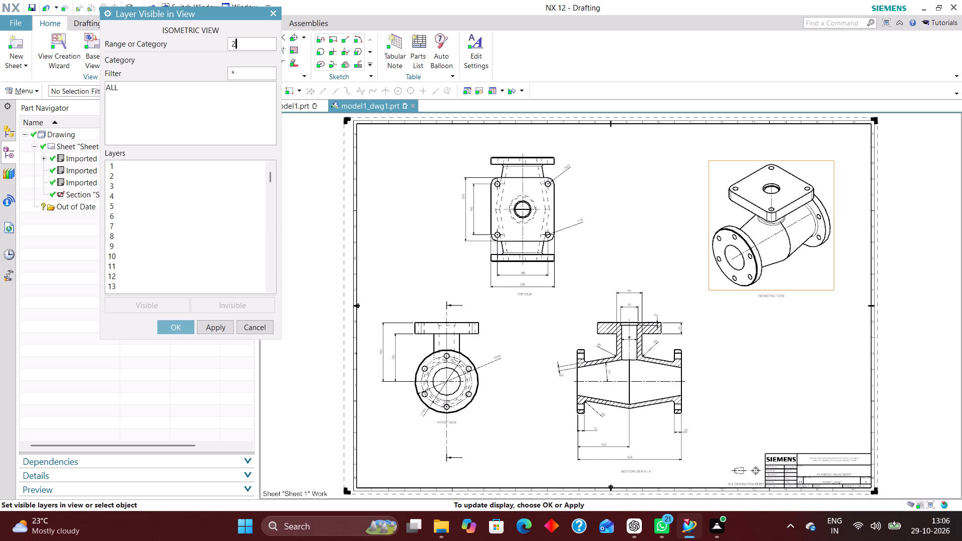
text(223)
key(Return)
text(224)
key(Return)
text(225)
key(Return)
text(226)
key(Return)
text(256)
key(Return)
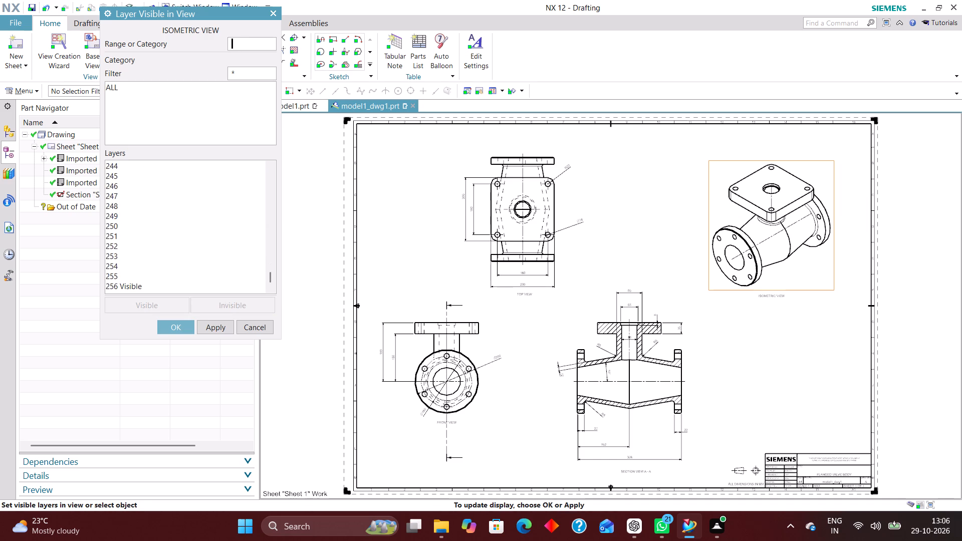
click(182, 326)
Make only layers 2, 223, 224, 225, 226 and 256 visible in the top view.
click(144, 47)
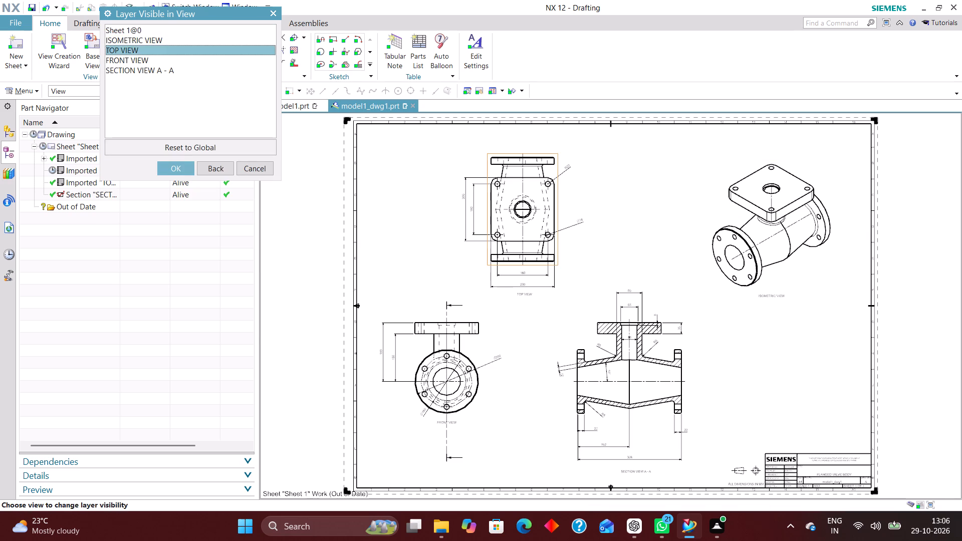
click(171, 166)
click(108, 86)
click(248, 301)
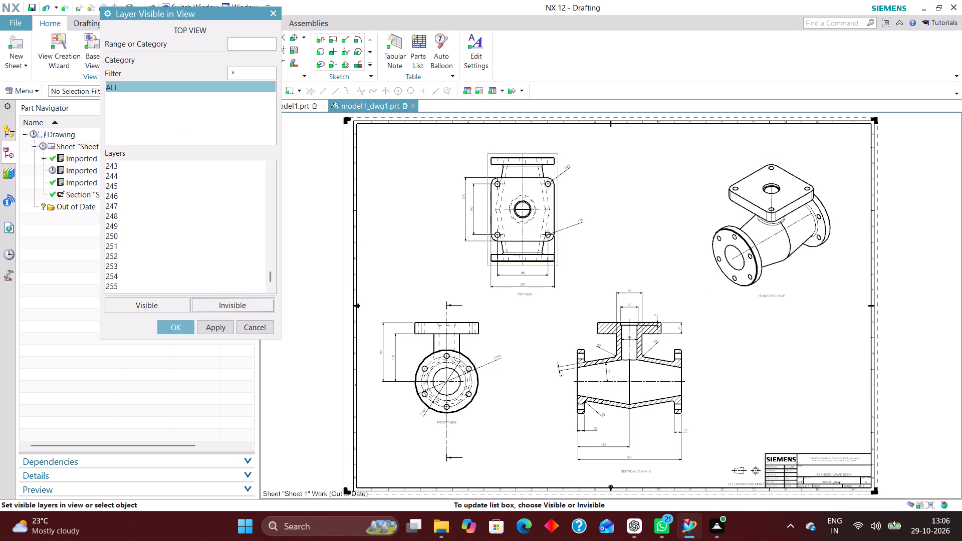
click(259, 42)
key(2)
key(Return)
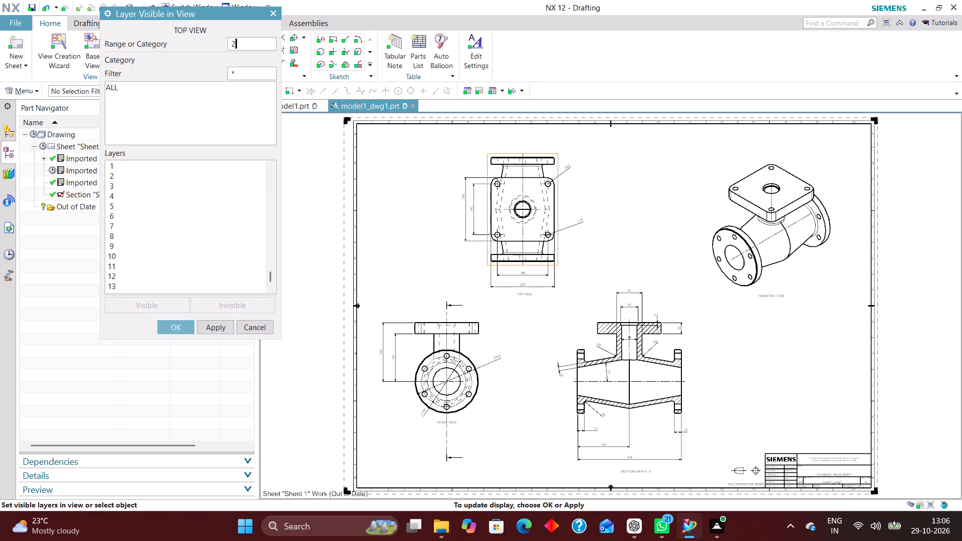
text(223)
key(Return)
text(224)
key(Return)
text(225)
key(Return)
text(226)
key(Return)
text(256)
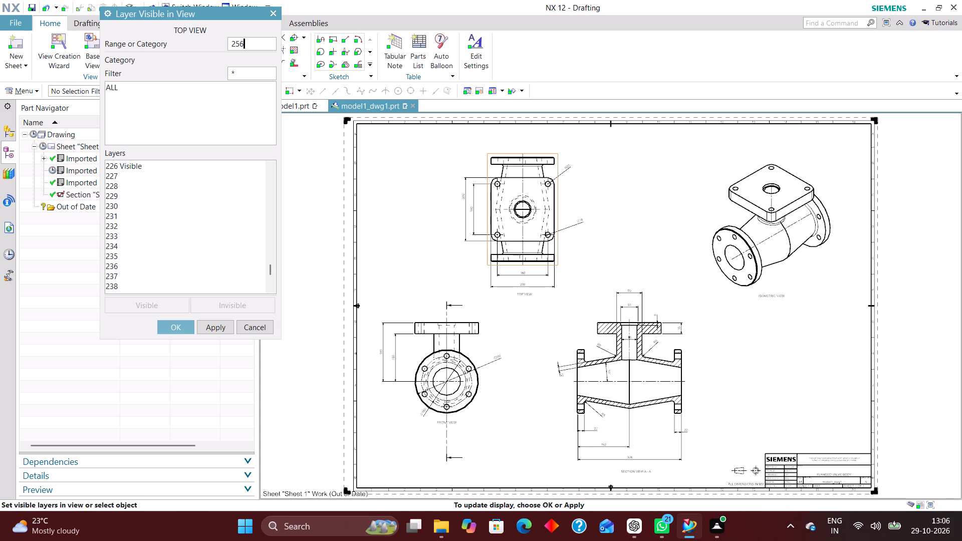
key(Return)
click(173, 326)
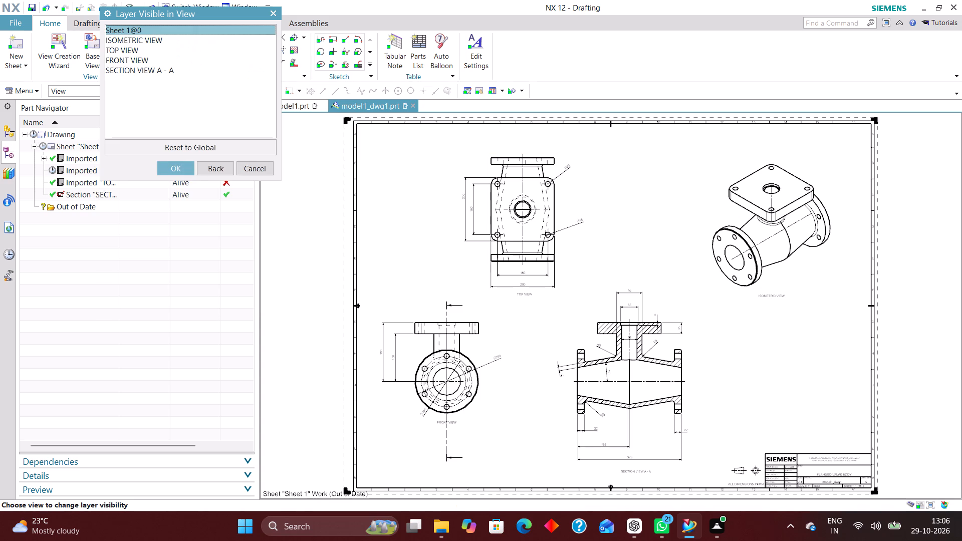
Make only layers 2, 223, 224, 225, 226 and 256 visible in the front view.
click(147, 60)
click(169, 164)
click(117, 87)
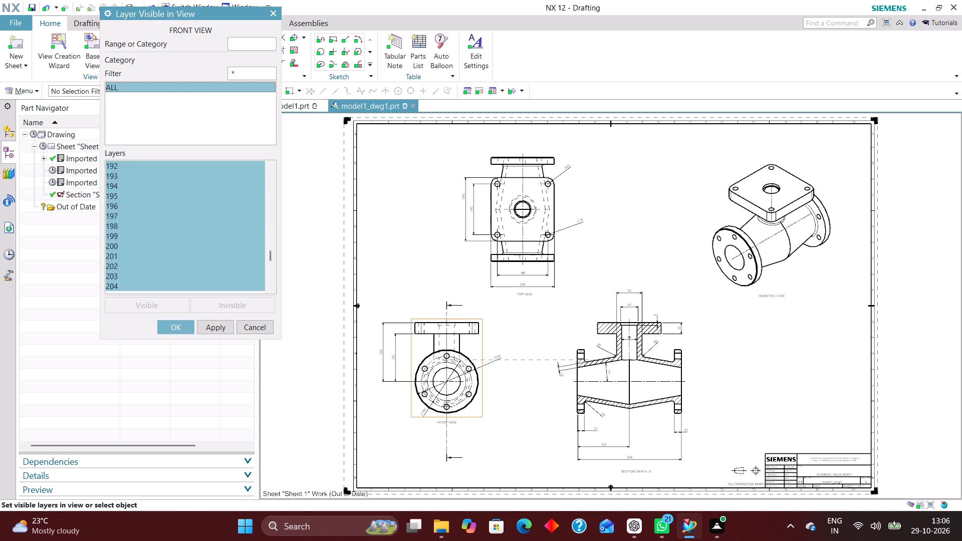
click(252, 305)
click(255, 44)
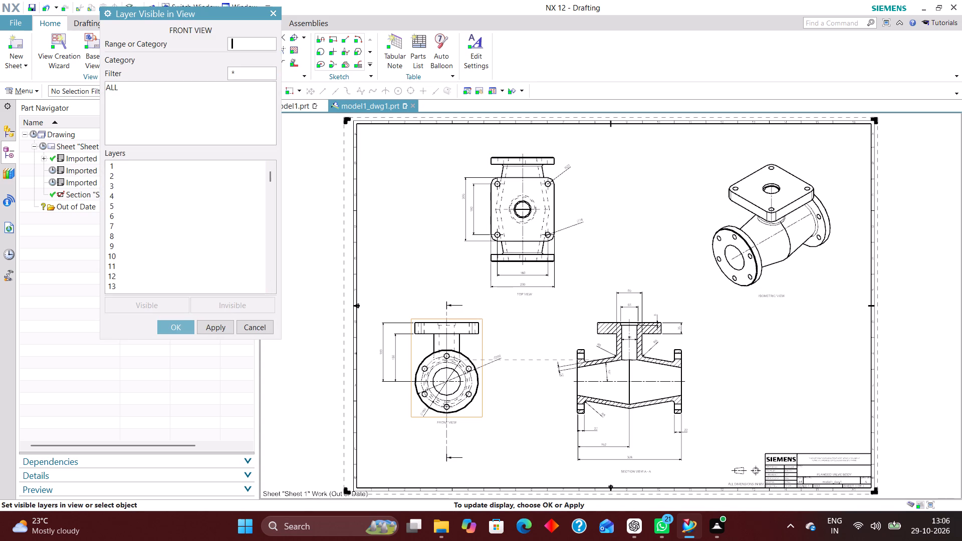
key(2)
key(Return)
text(223)
key(Return)
text(224)
key(Return)
text(225)
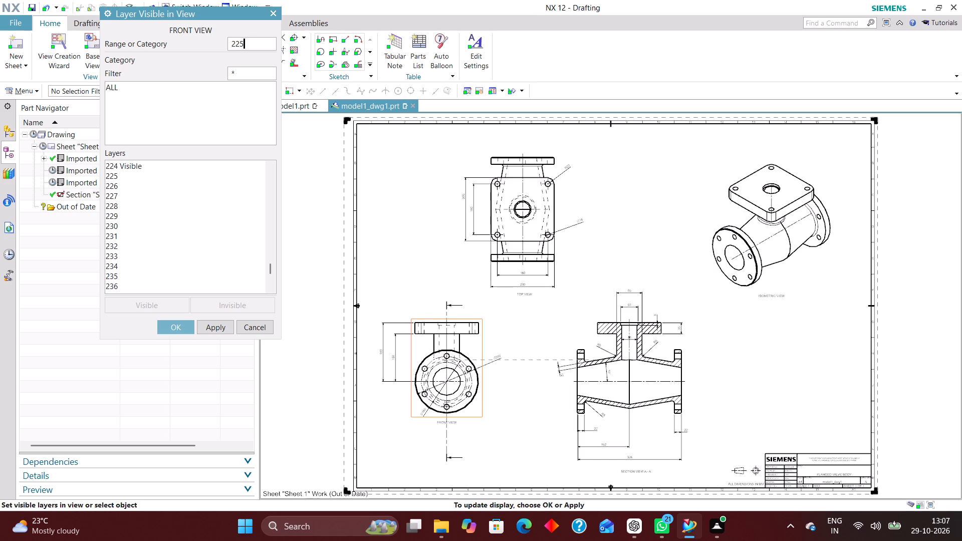
key(Return)
text(226)
key(Return)
text(22)
key(BackSpace)
text(56)
key(Return)
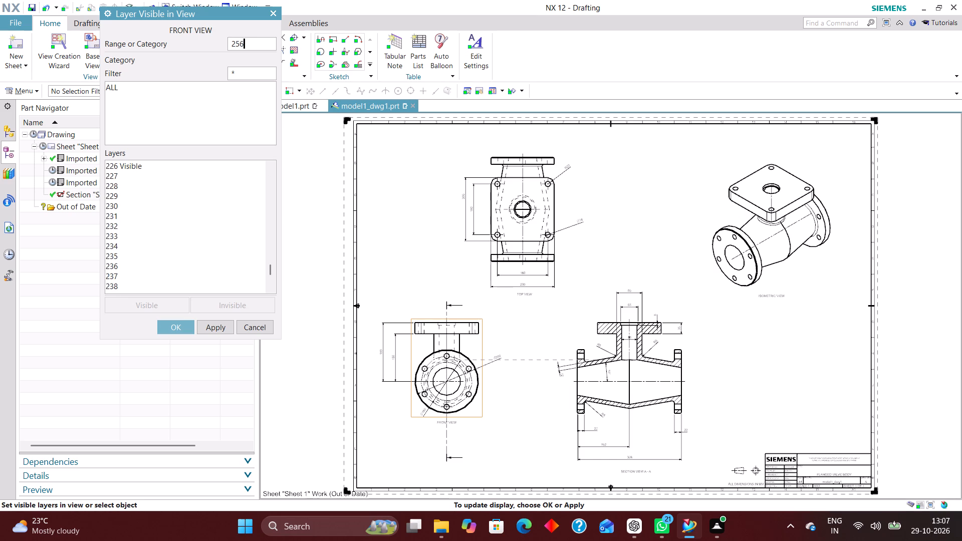
click(182, 323)
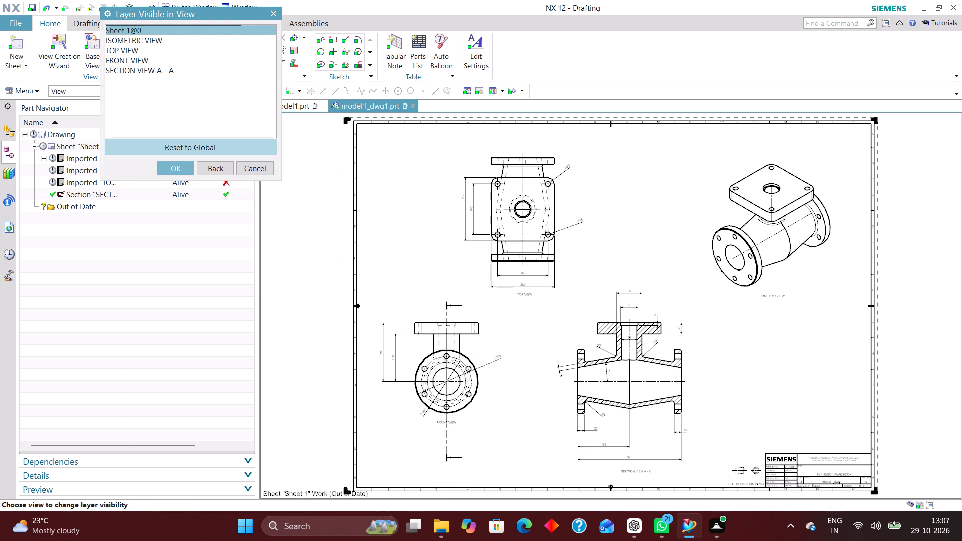
Make only layers 2, 223, 224, 225, 226 and 256 visible in section view A-A and finish the view-layer settings.
click(152, 72)
click(166, 165)
click(117, 86)
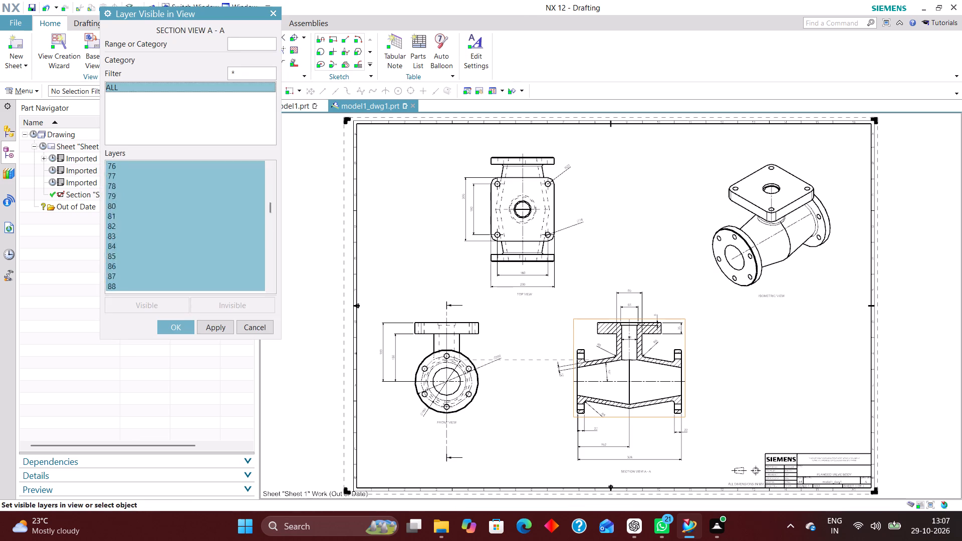
click(260, 304)
click(259, 45)
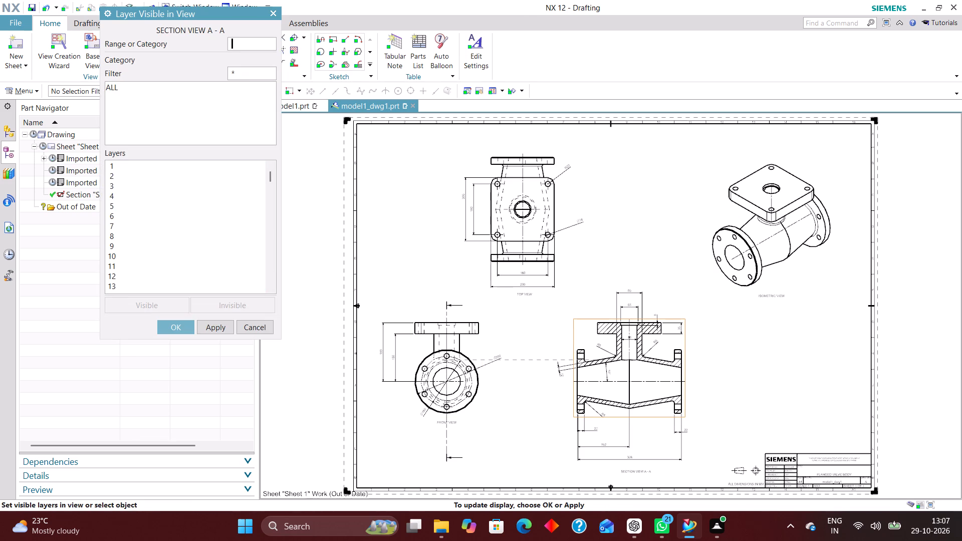
key(2)
key(Return)
text(223)
key(Return)
text(224)
key(Return)
text(225)
key(Return)
text(226)
key(Return)
text(256)
key(Return)
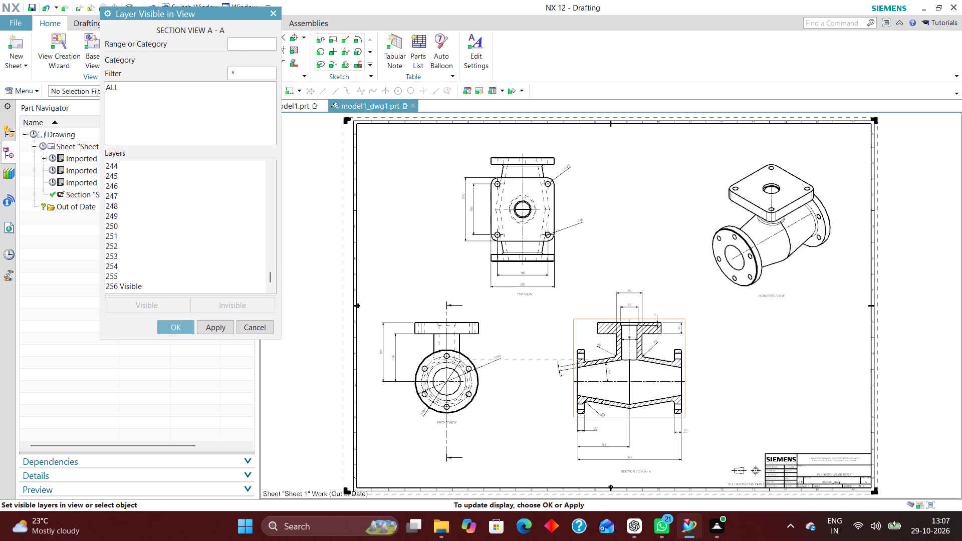
click(173, 330)
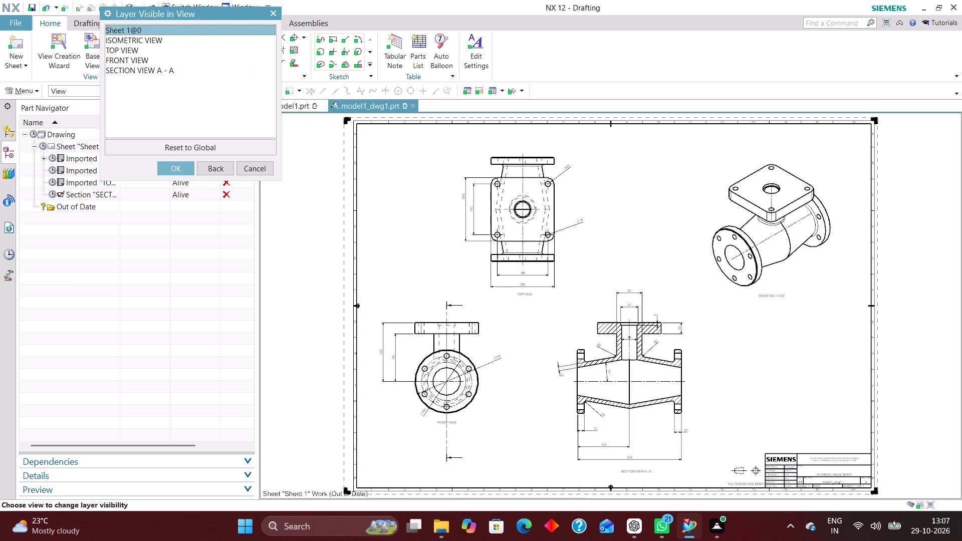
click(257, 158)
click(258, 165)
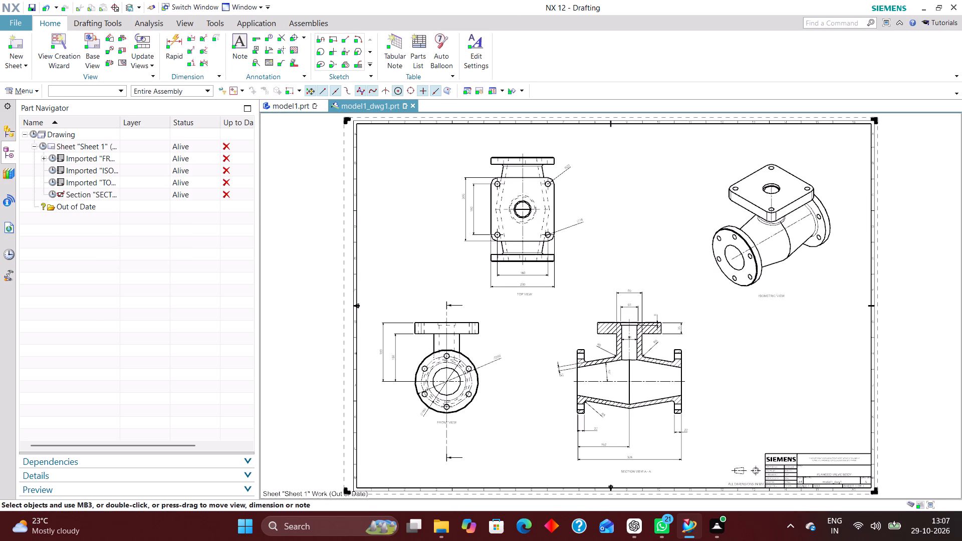
Update the out-of-date drawing sheet and all its views.
click(33, 130)
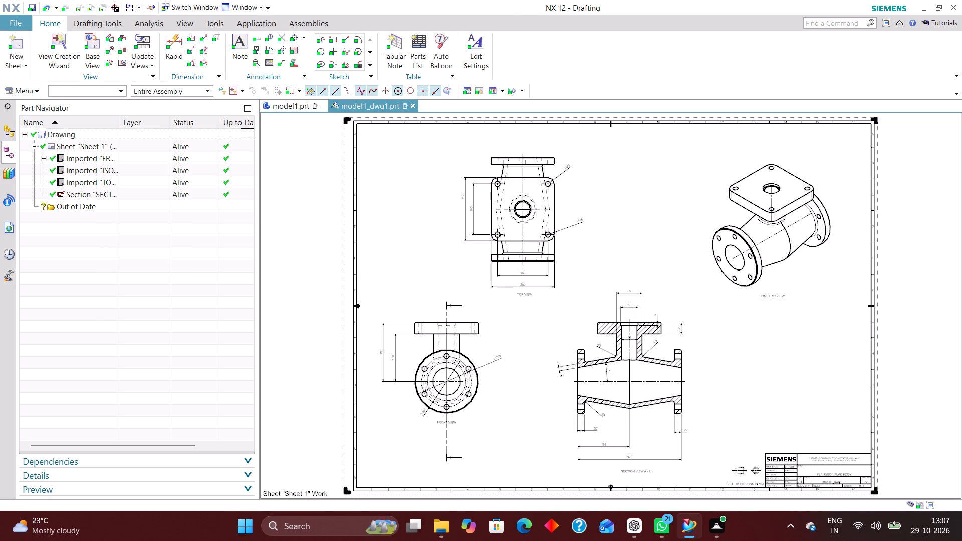
Nudge the isometric view slightly up the sheet and place its label closer, beside the front flange's lower edge.
click(771, 293)
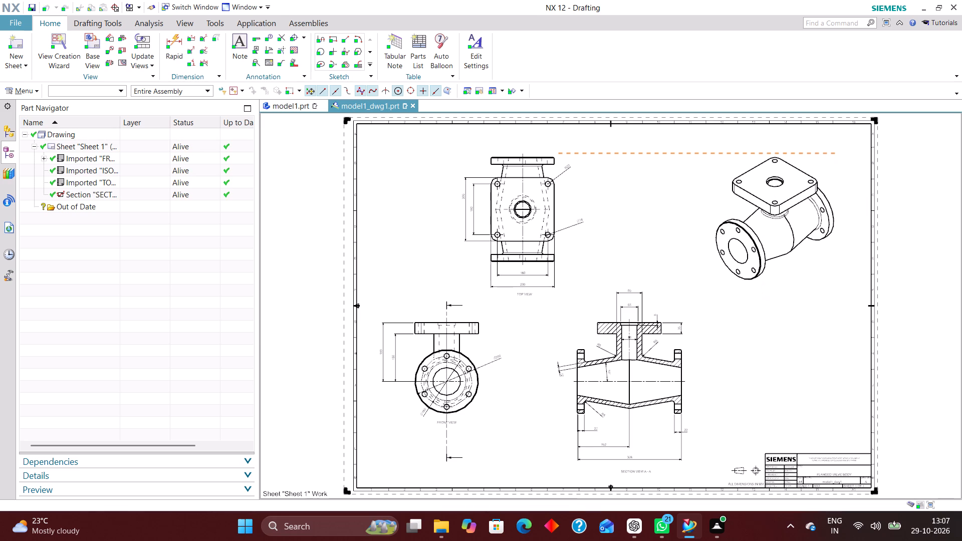
drag(778, 295, 791, 283)
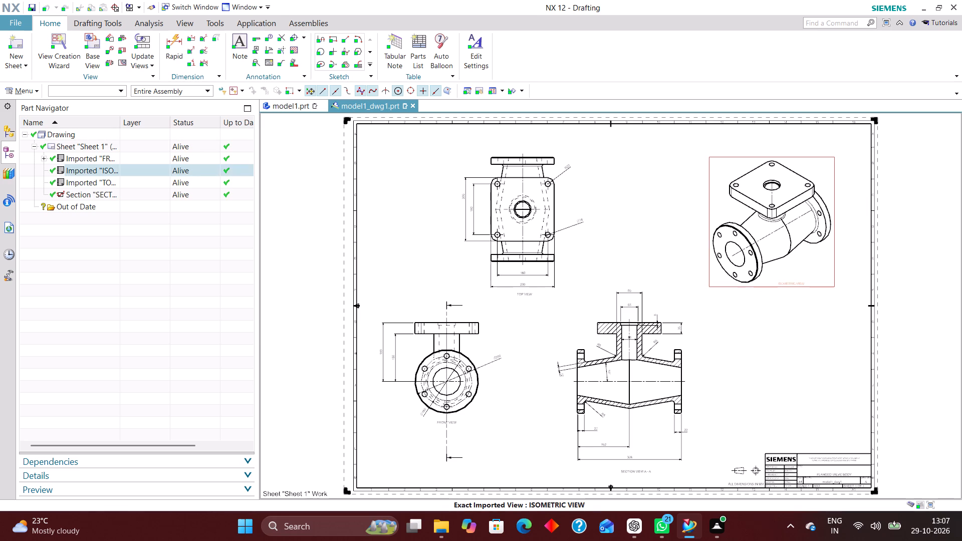
drag(791, 283, 791, 285)
scroll(643, 482, up, 4)
scroll(646, 453, down, 2)
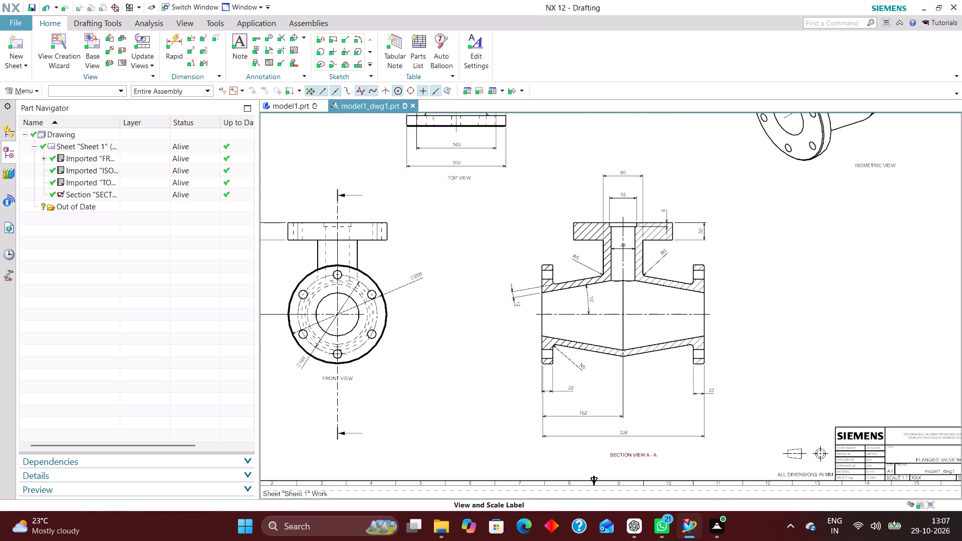
Show the hidden valve body in the model1.prt model and return to the model1_dwg1.prt drawing.
scroll(750, 448, down, 2)
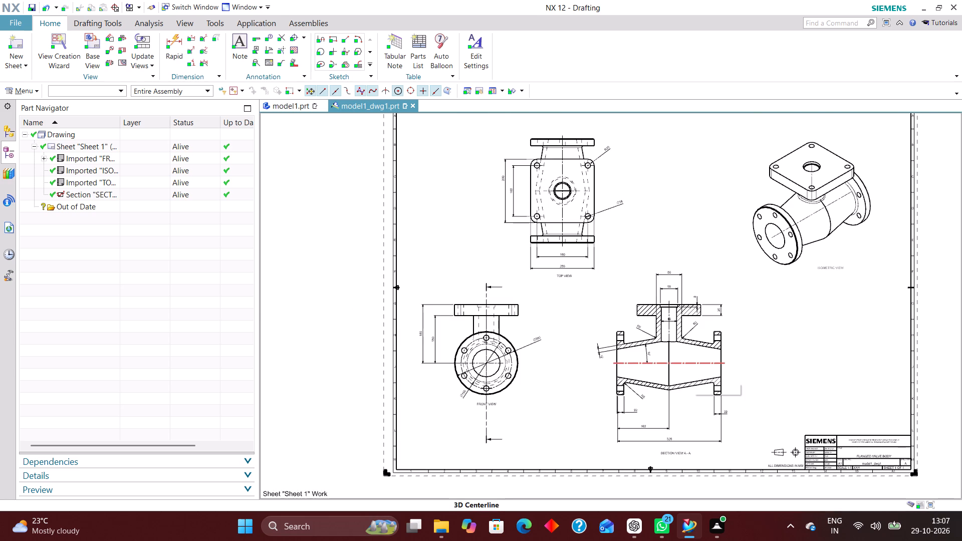
scroll(545, 289, down, 2)
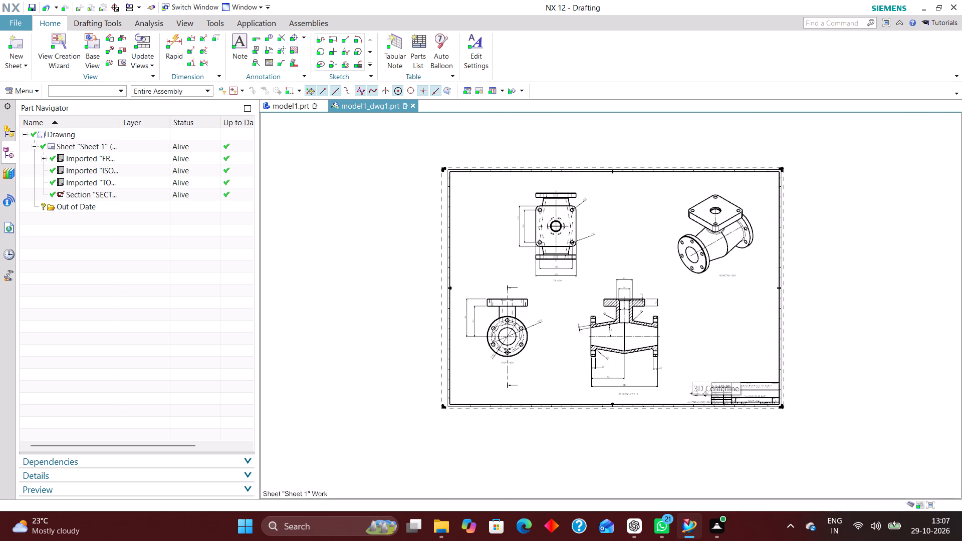
scroll(633, 359, up, 4)
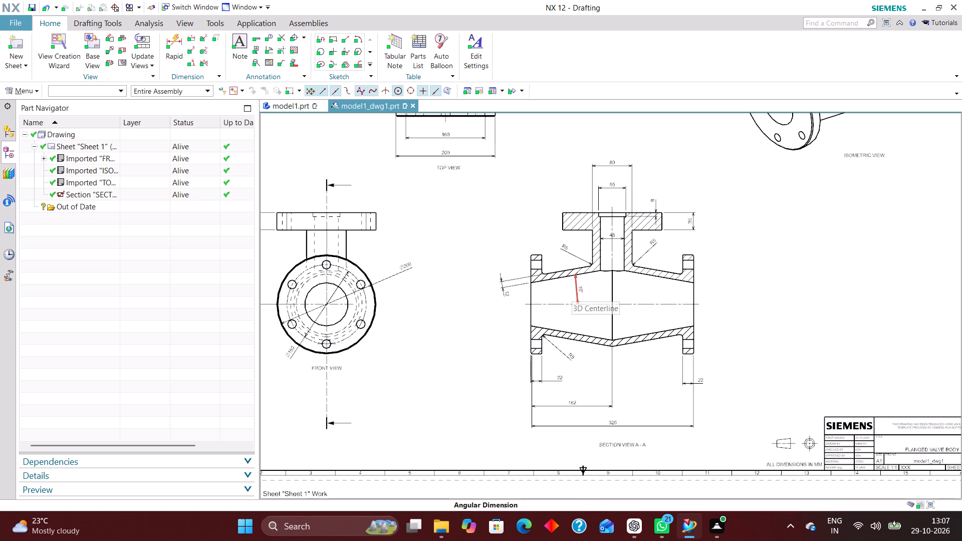
click(290, 107)
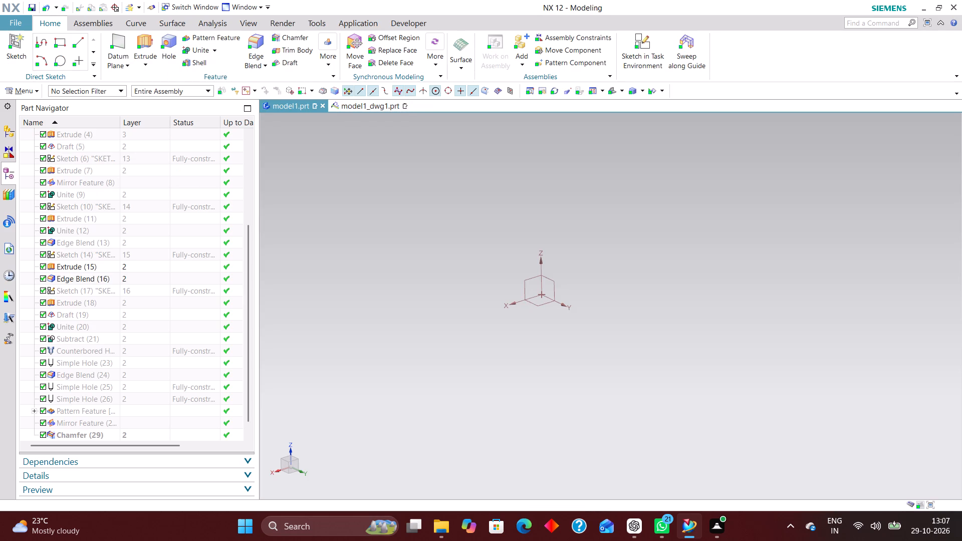
right_click(97, 351)
click(125, 60)
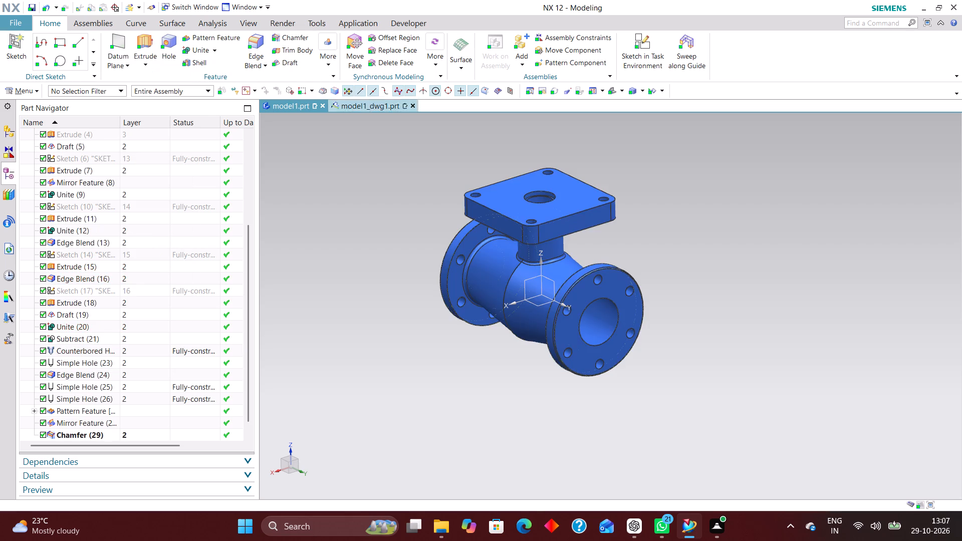
click(363, 106)
Move all dimensions on the drawing sheet to layer 223.
scroll(544, 289, down, 4)
scroll(514, 245, up, 3)
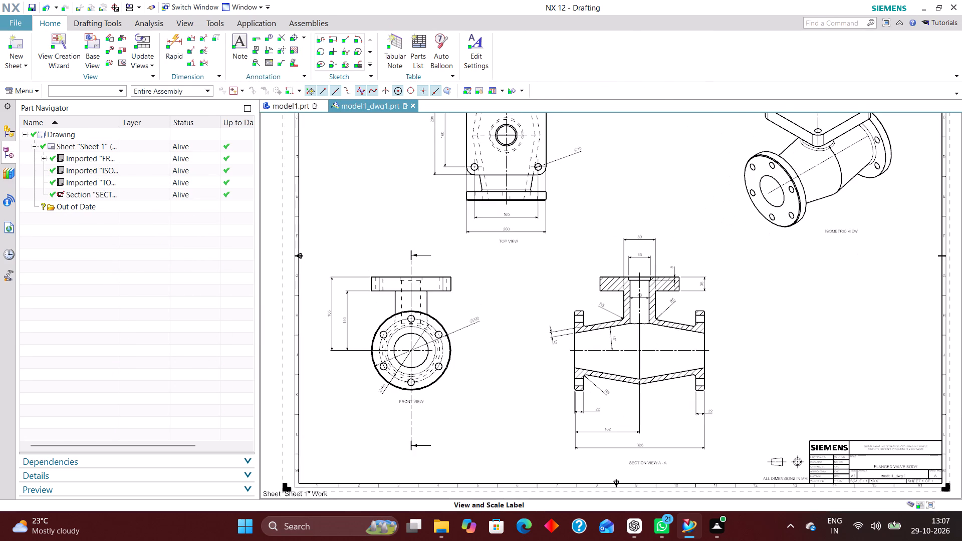
right_drag(624, 164, 566, 253)
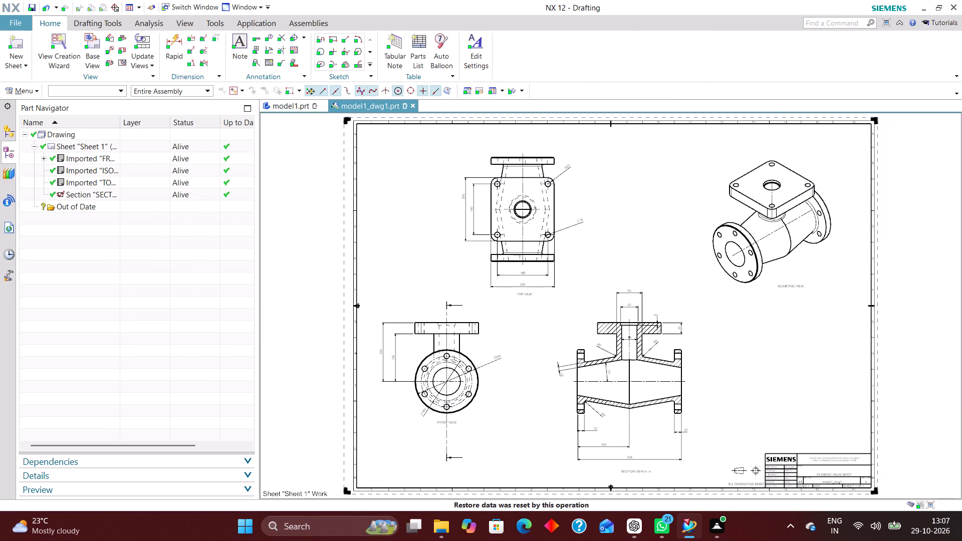
click(117, 92)
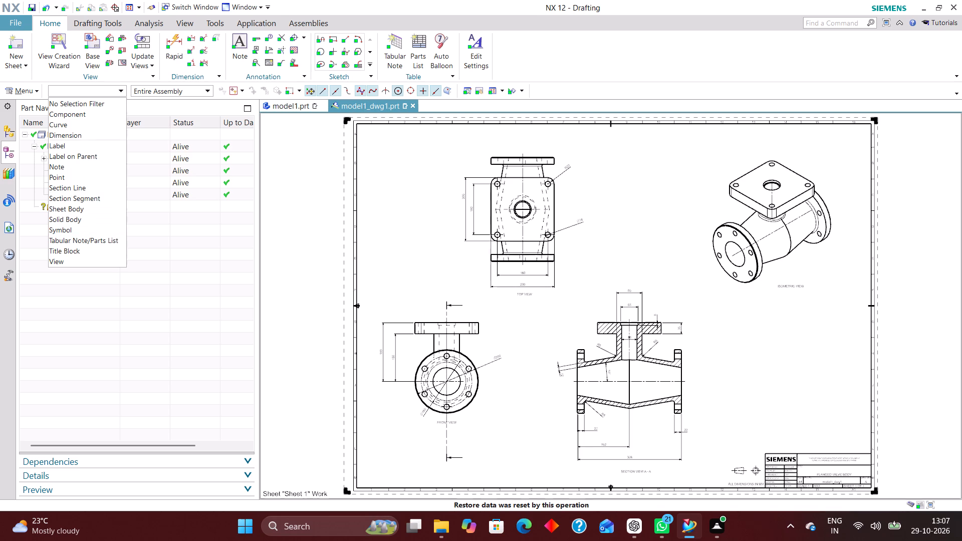
click(78, 136)
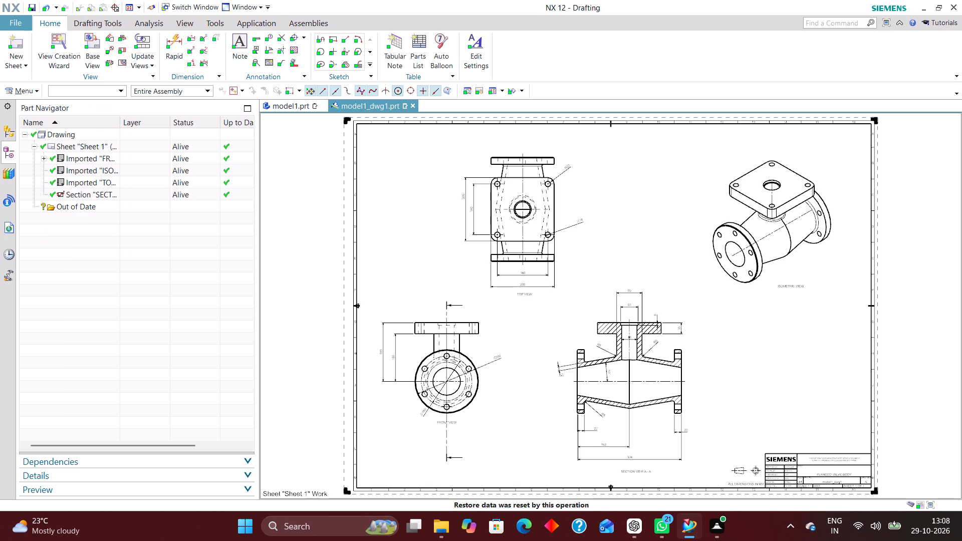
key(ctrl+a)
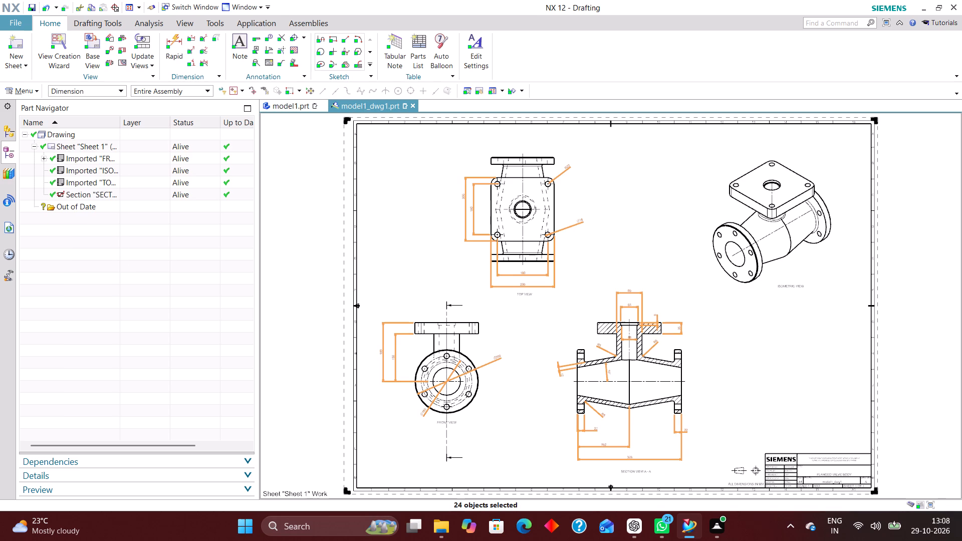
key(ctrl+j)
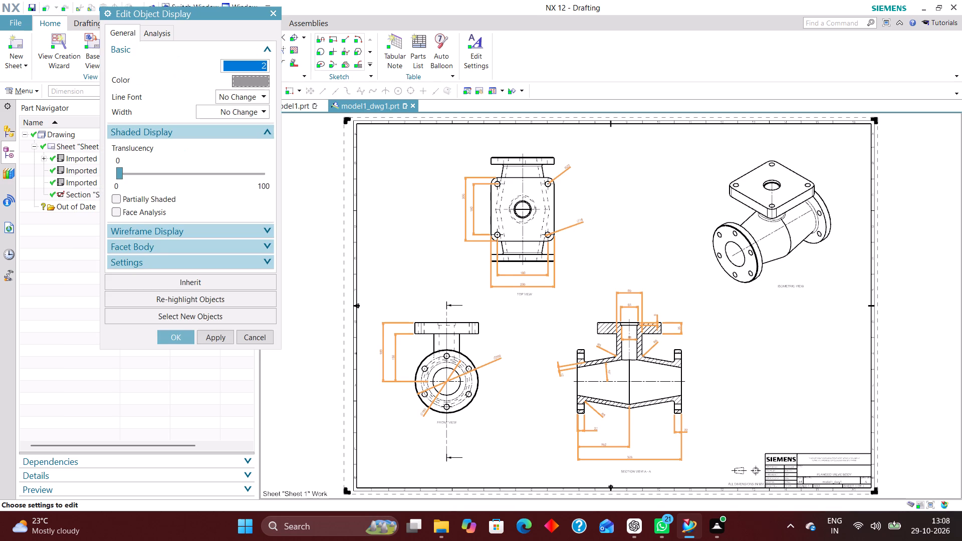
text(223)
key(Return)
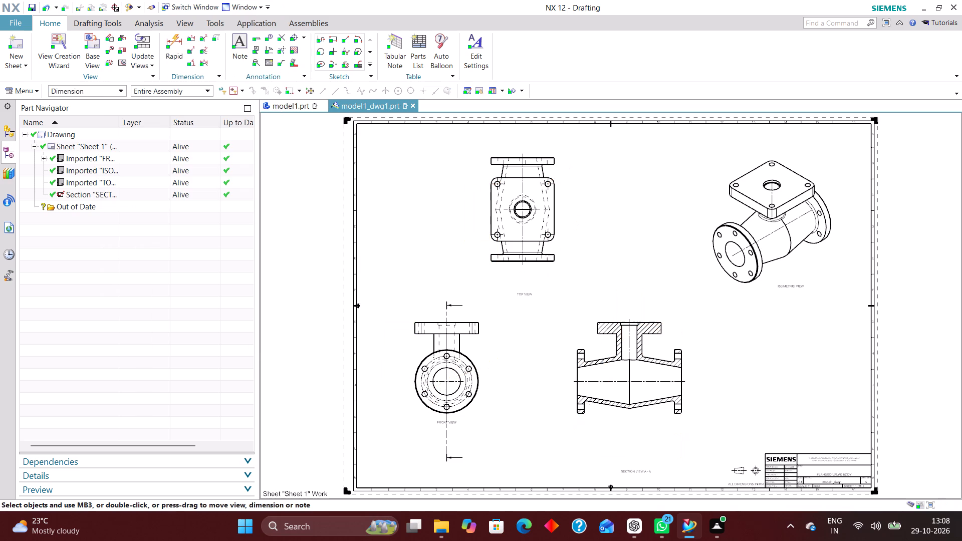
Move all notes on the sheet, including the view labels, to layer 224.
click(97, 92)
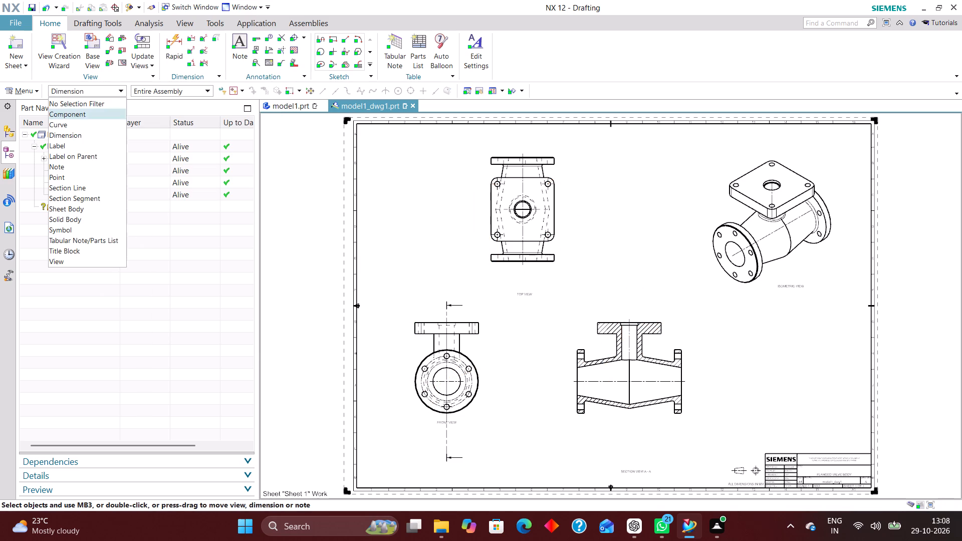
click(82, 166)
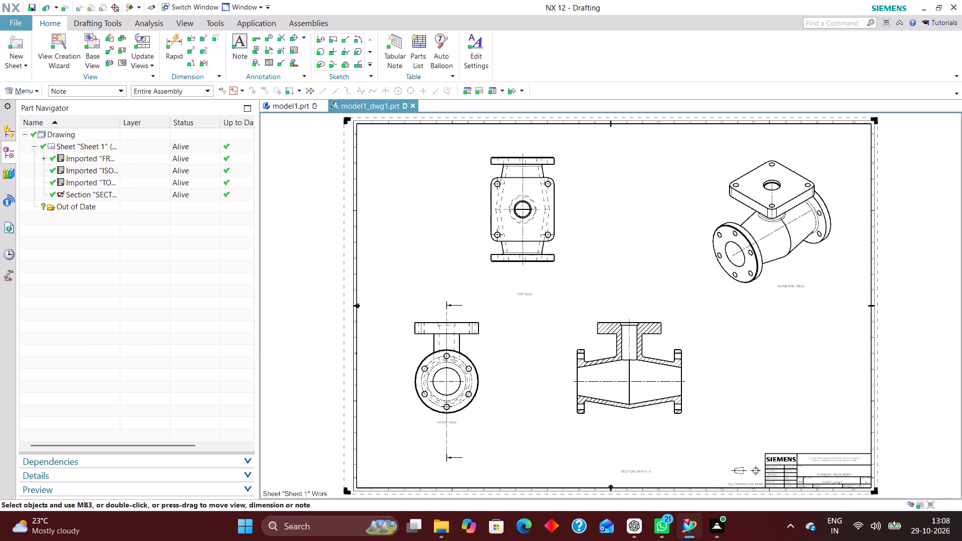
key(ctrl+a)
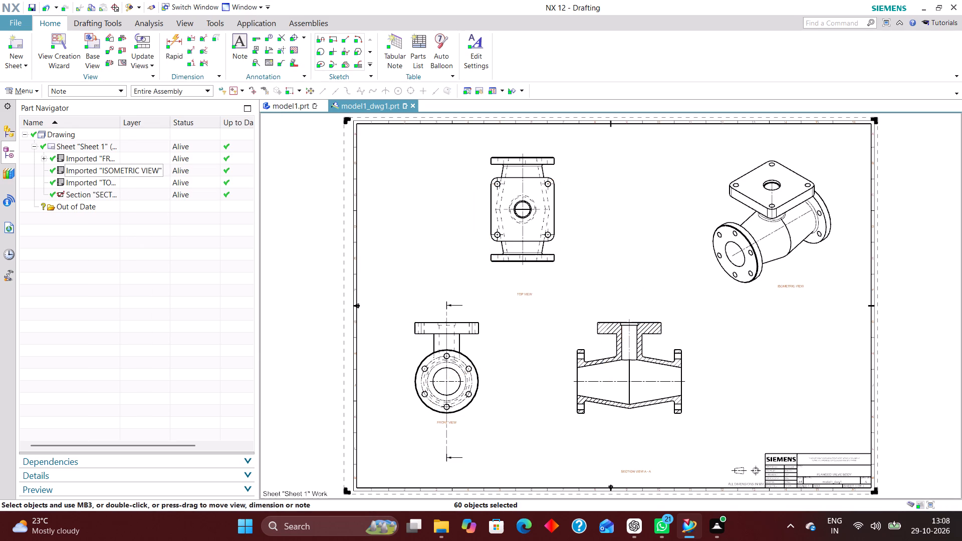
key(ctrl+j)
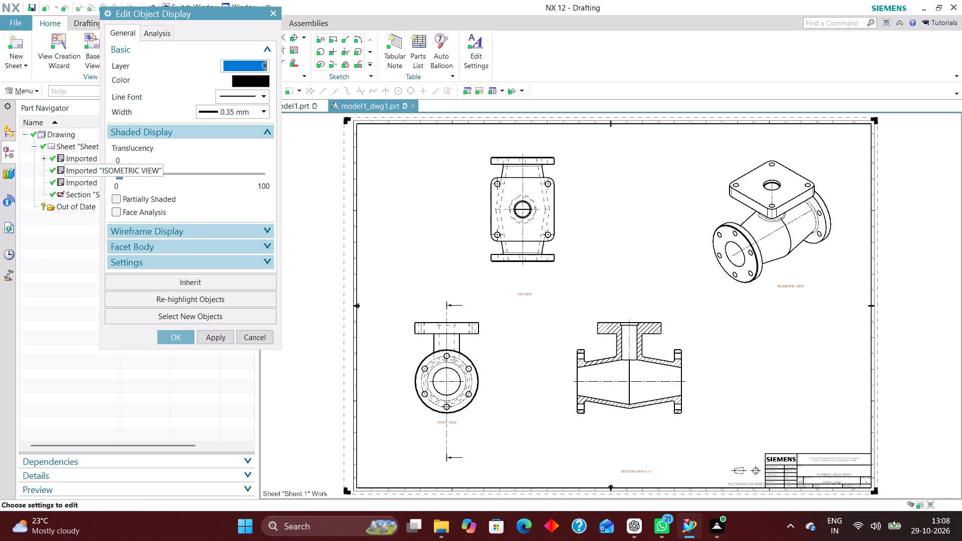
text(22)
key(4)
key(Return)
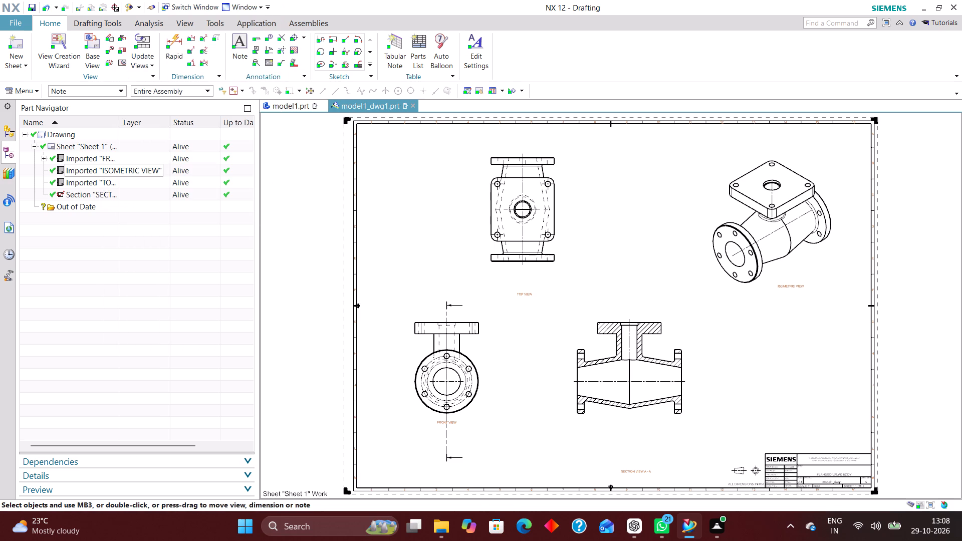
Move all symbols on the sheet, including centerlines and section hatching, to layer 225.
click(100, 92)
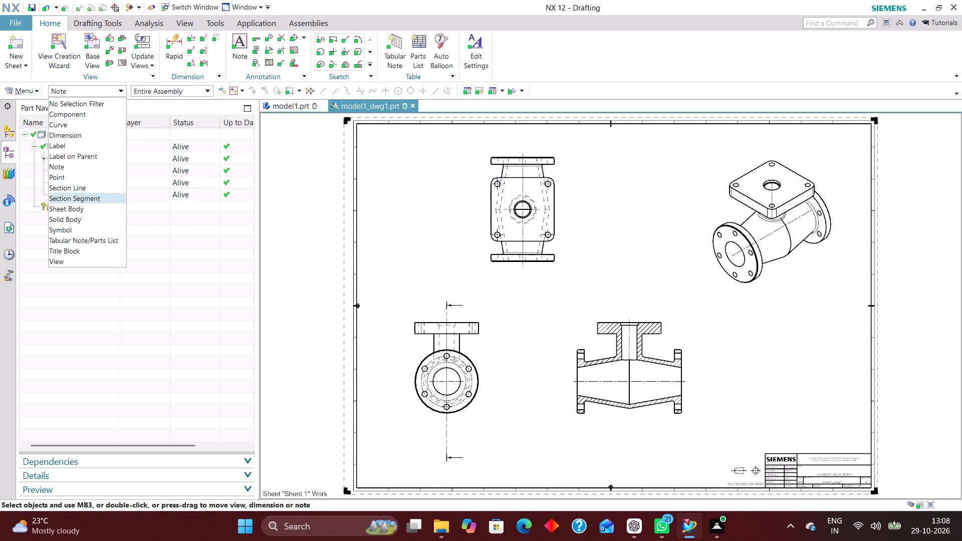
click(86, 229)
key(ctrl+a)
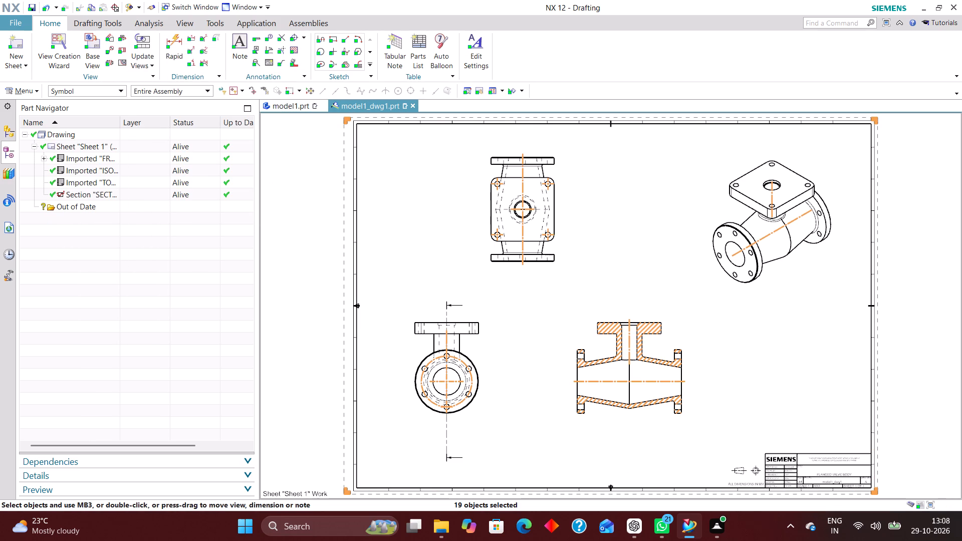
key(ctrl+j)
text(225)
key(Return)
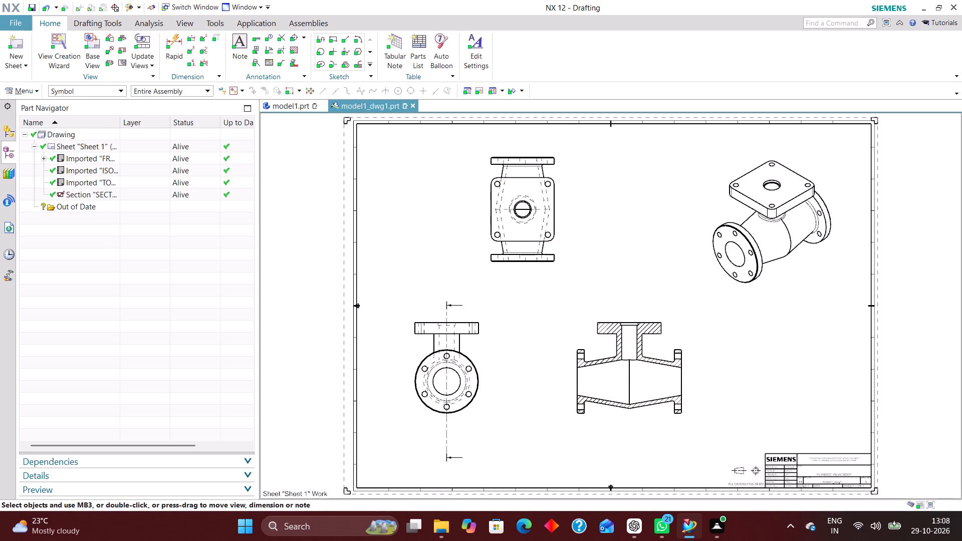
Move the front view's section line to layer 226.
click(89, 90)
click(91, 187)
key(ctrl+a)
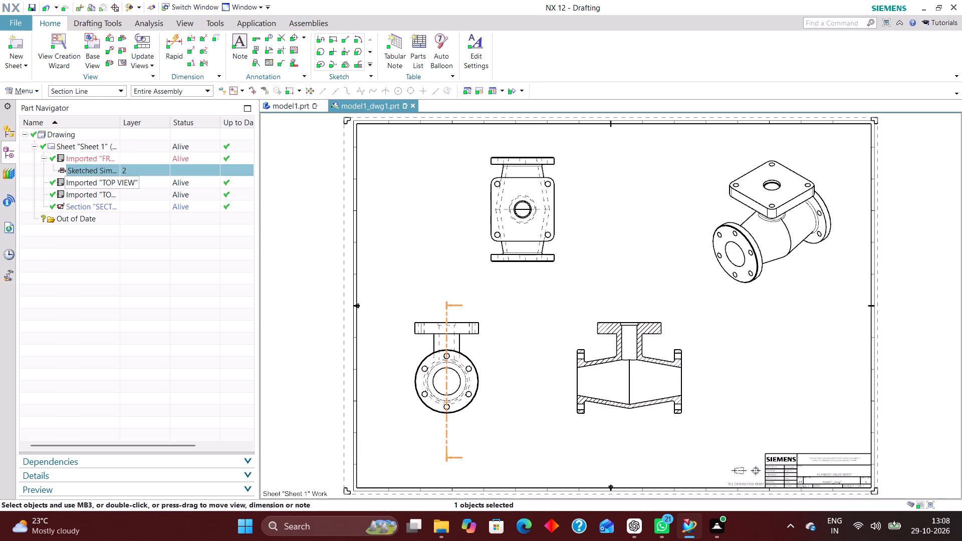
key(ctrl+j)
text(226)
key(Return)
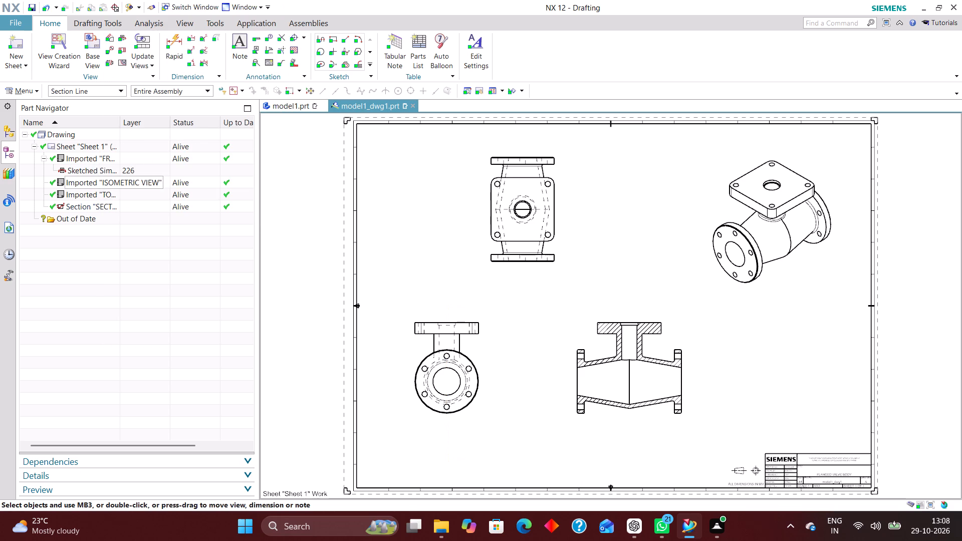
Turn on layers 223, 224, 225 and 226, and set all layers except work layer 2 to visible only.
key(ctrl+l)
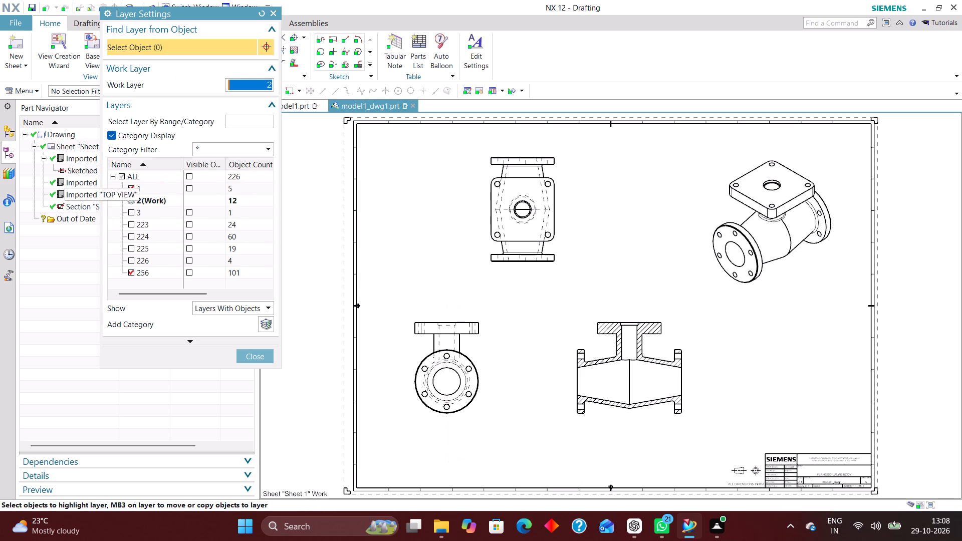
click(136, 223)
click(133, 233)
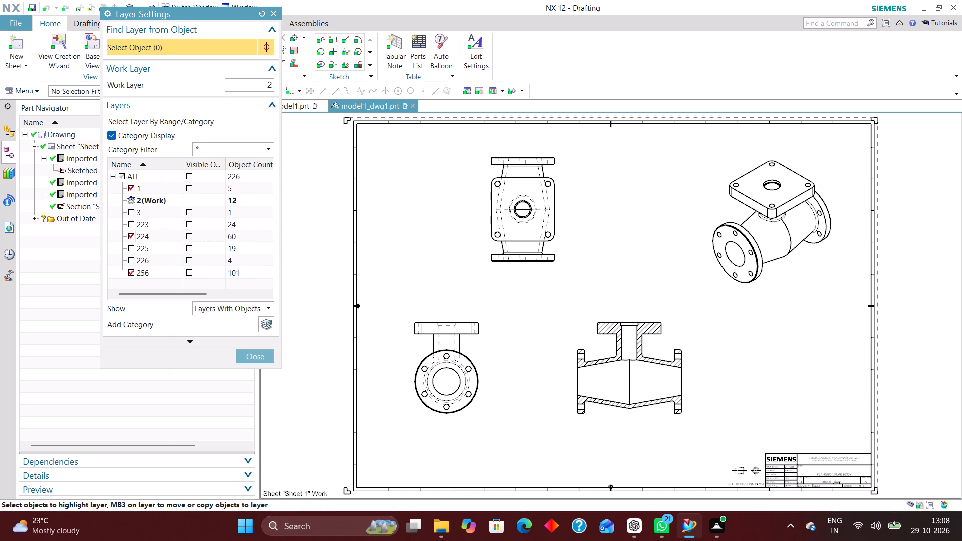
click(132, 246)
click(129, 257)
click(132, 223)
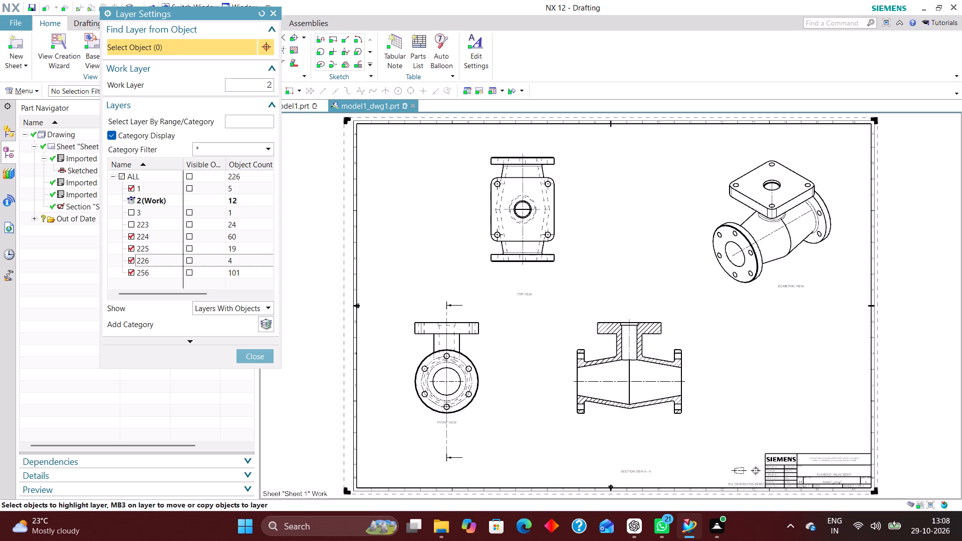
click(190, 176)
click(189, 211)
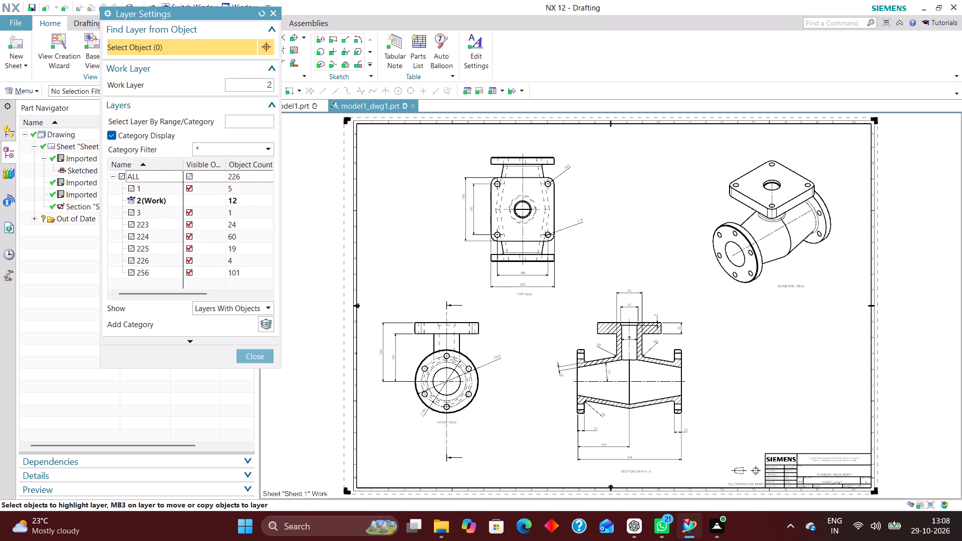
click(258, 353)
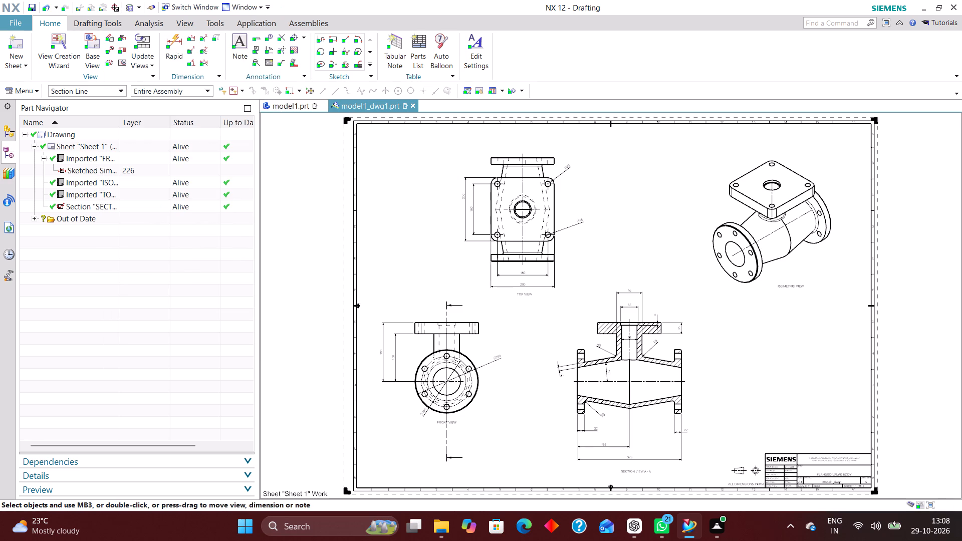
Inspect the section and isometric views up close and check the layout of the whole drawing sheet.
right_drag(629, 203, 565, 275)
scroll(816, 297, up, 4)
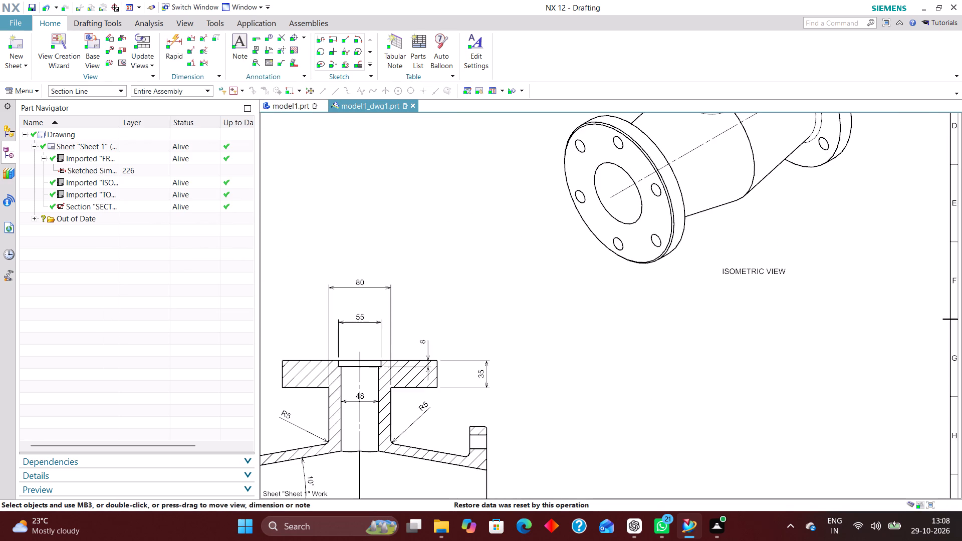
scroll(785, 266, down, 7)
scroll(707, 263, up, 4)
right_drag(722, 210, 722, 210)
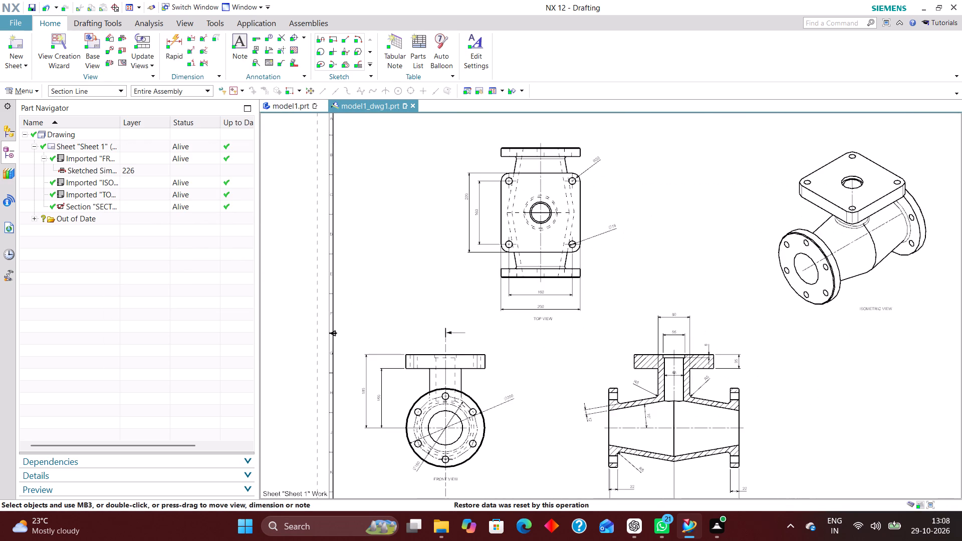
right_drag(722, 210, 587, 234)
right_drag(705, 200, 507, 237)
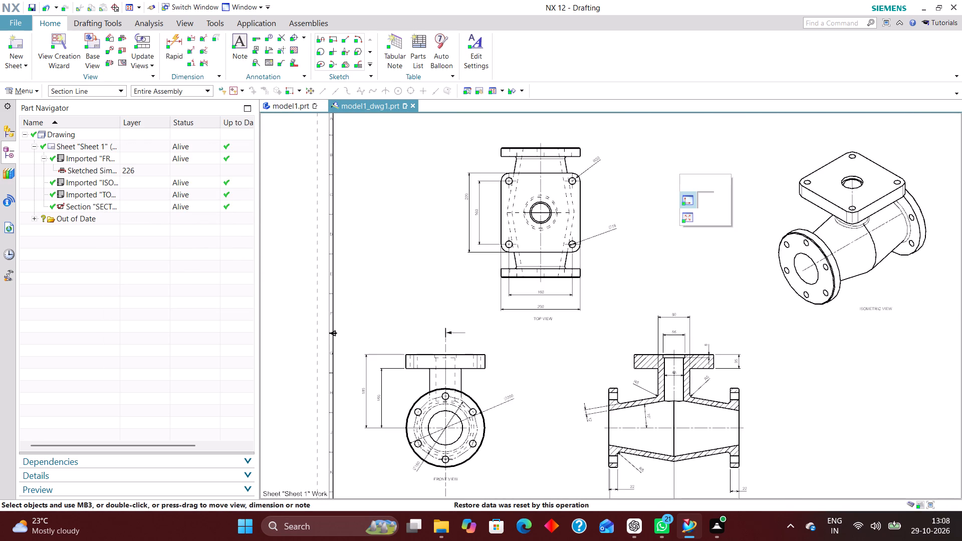
right_drag(660, 204, 584, 269)
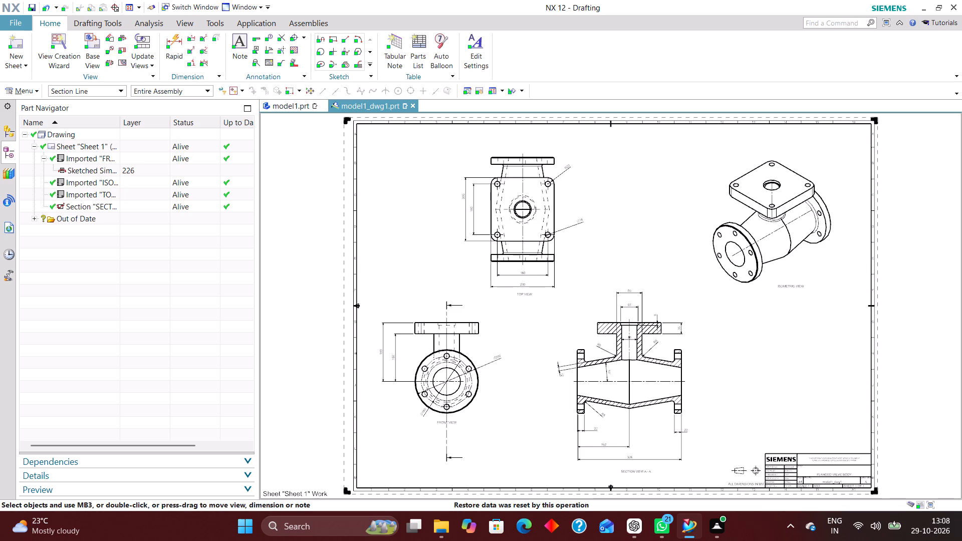